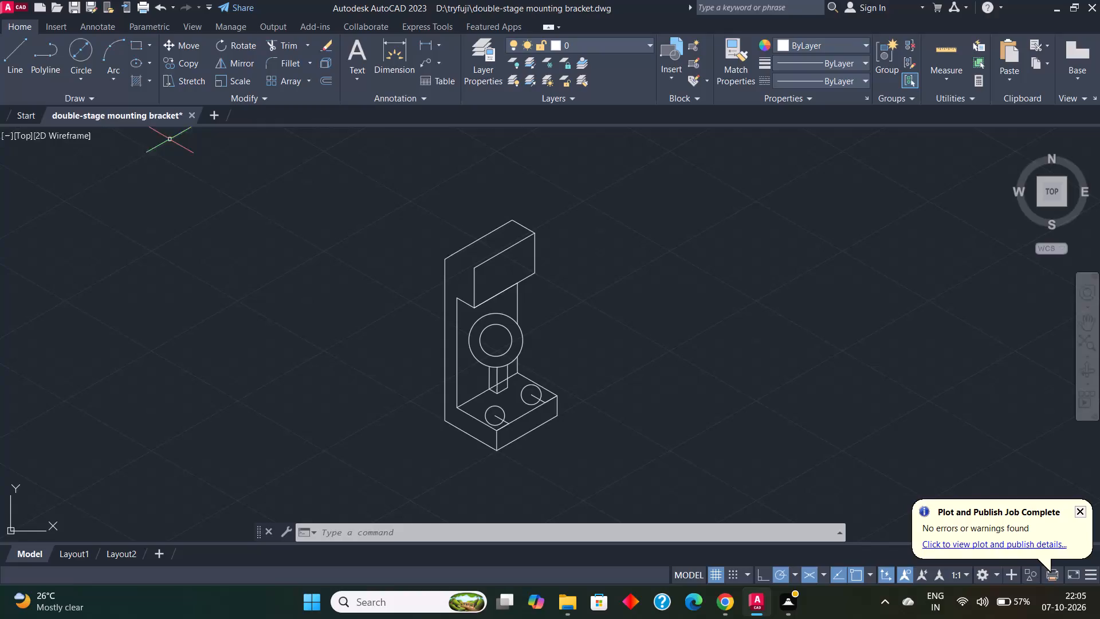
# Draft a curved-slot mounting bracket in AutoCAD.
# Close the double-stage mounting bracket drawing without saving changes and create a new blank drawing.
pyautogui.click(190, 117)
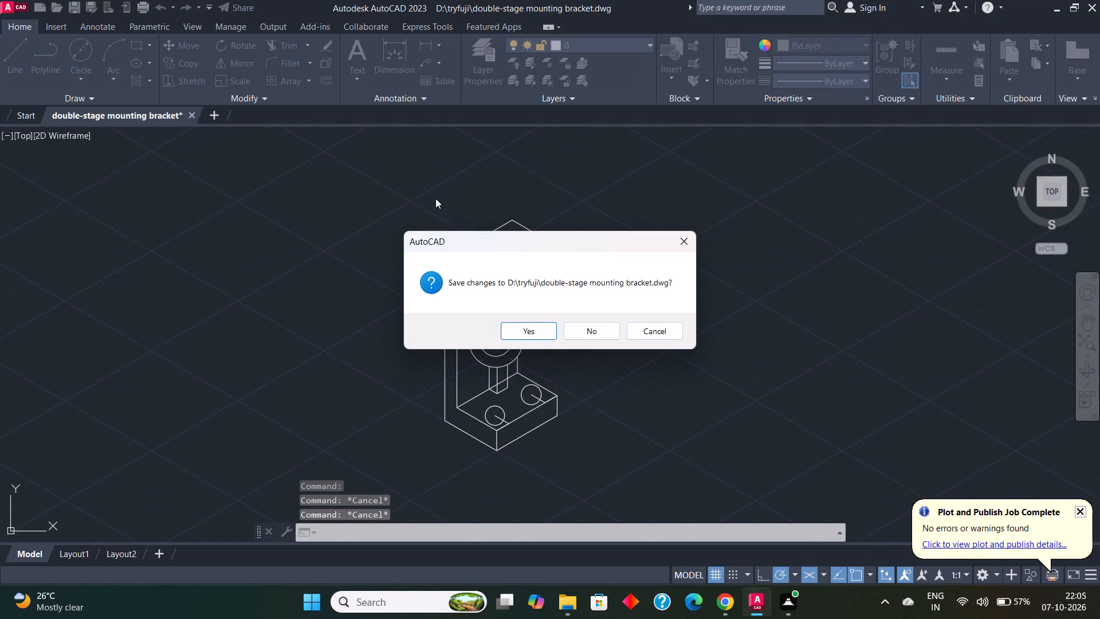
pyautogui.click(597, 334)
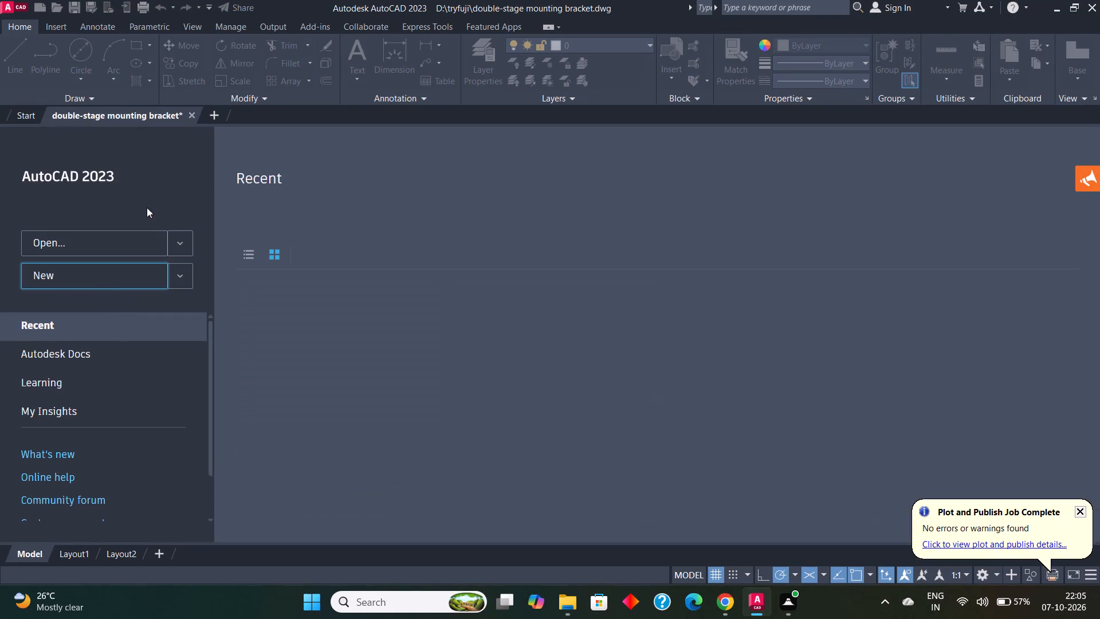
pyautogui.click(100, 278)
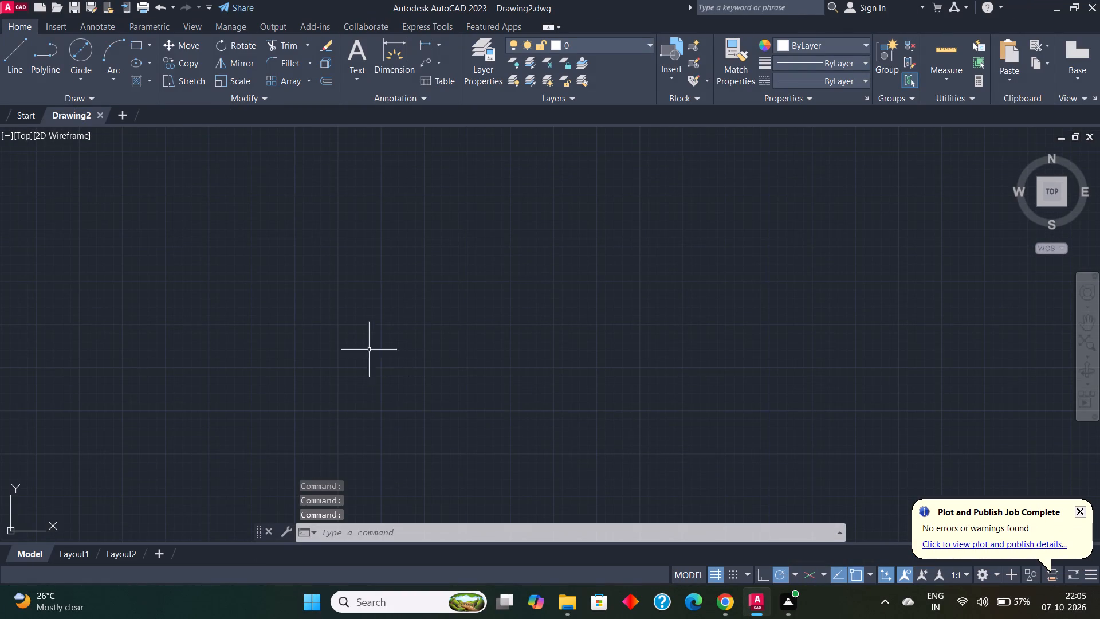
# Turn on command log file recording with LOGFILEON.
pyautogui.click(373, 528)
pyautogui.write('log')
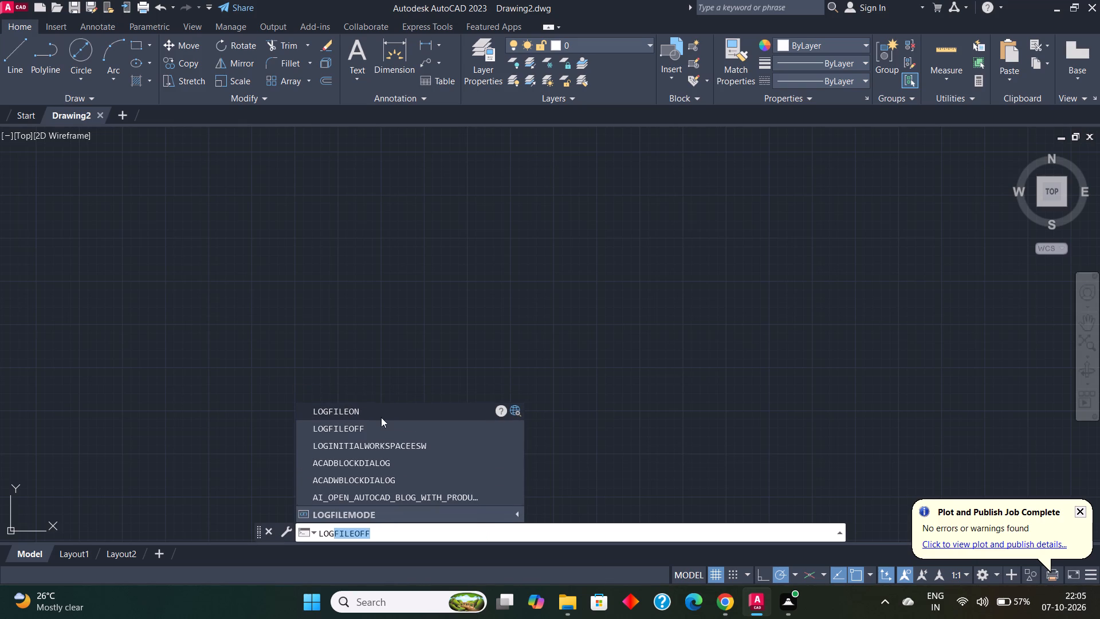
pyautogui.click(374, 414)
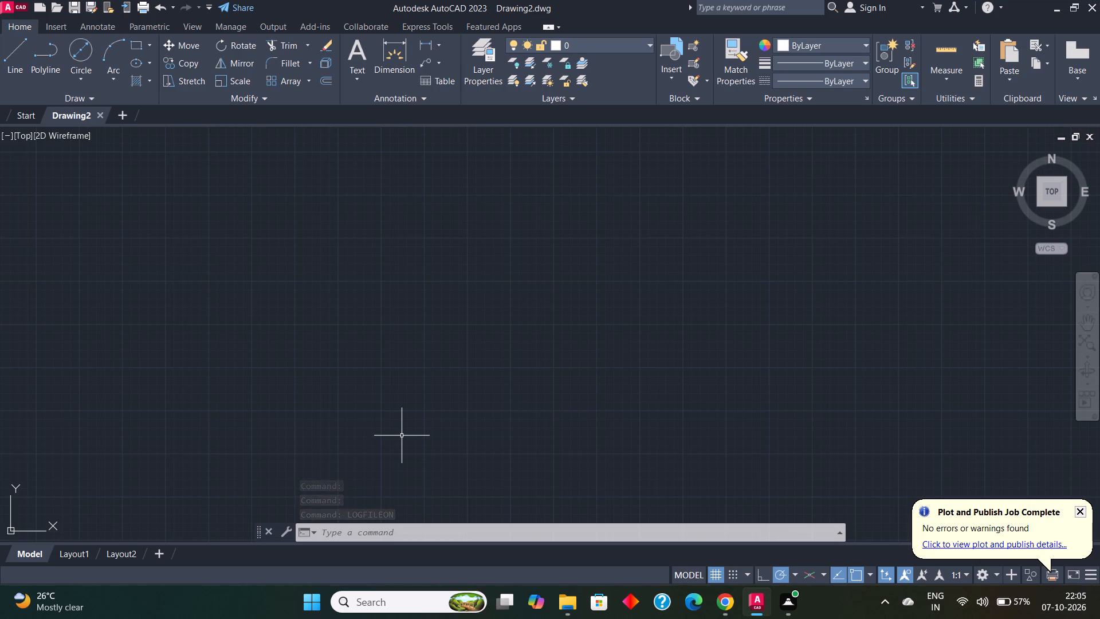
# Draw a stepped chain of lines running 20 right, 10 down, 60 right, 10 down and 50 right.
pyautogui.click(13, 49)
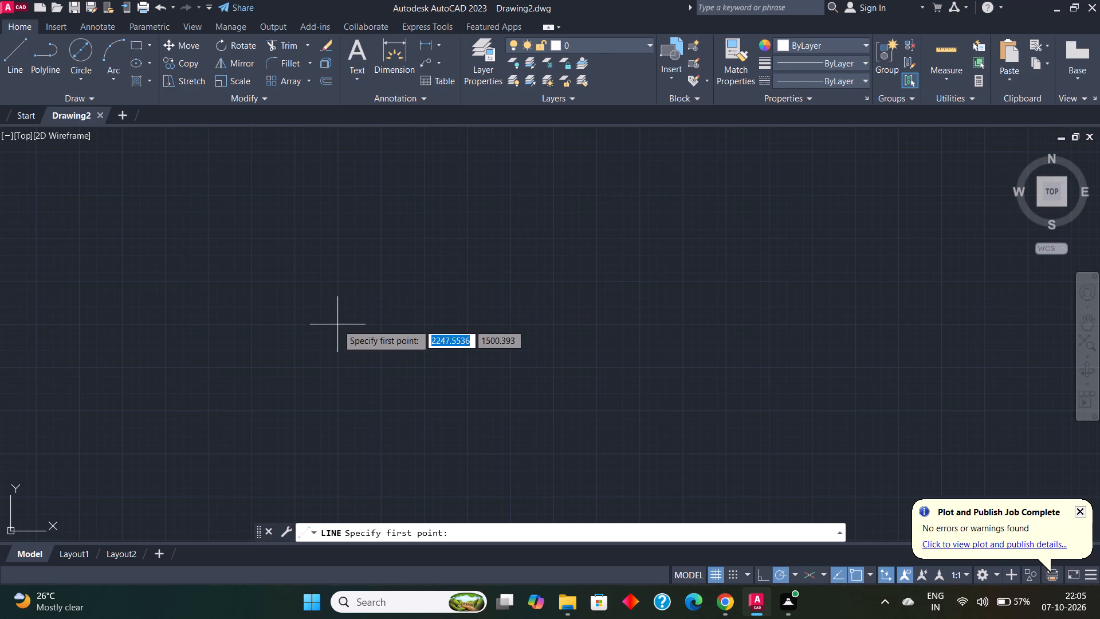
pyautogui.click(337, 325)
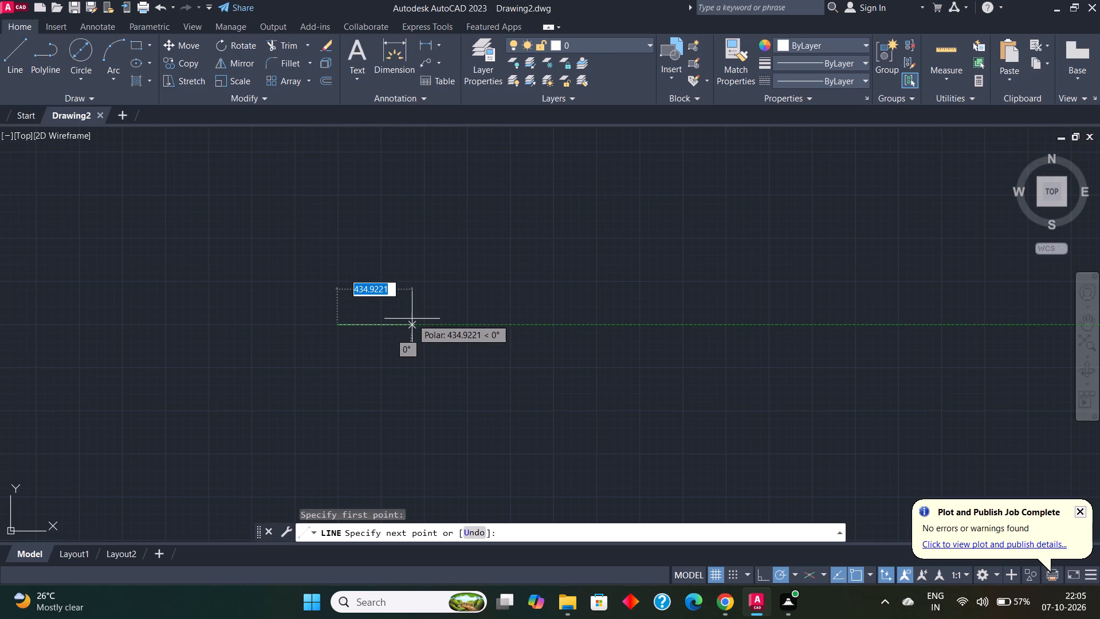
pyautogui.write('20')
pyautogui.press('Return')
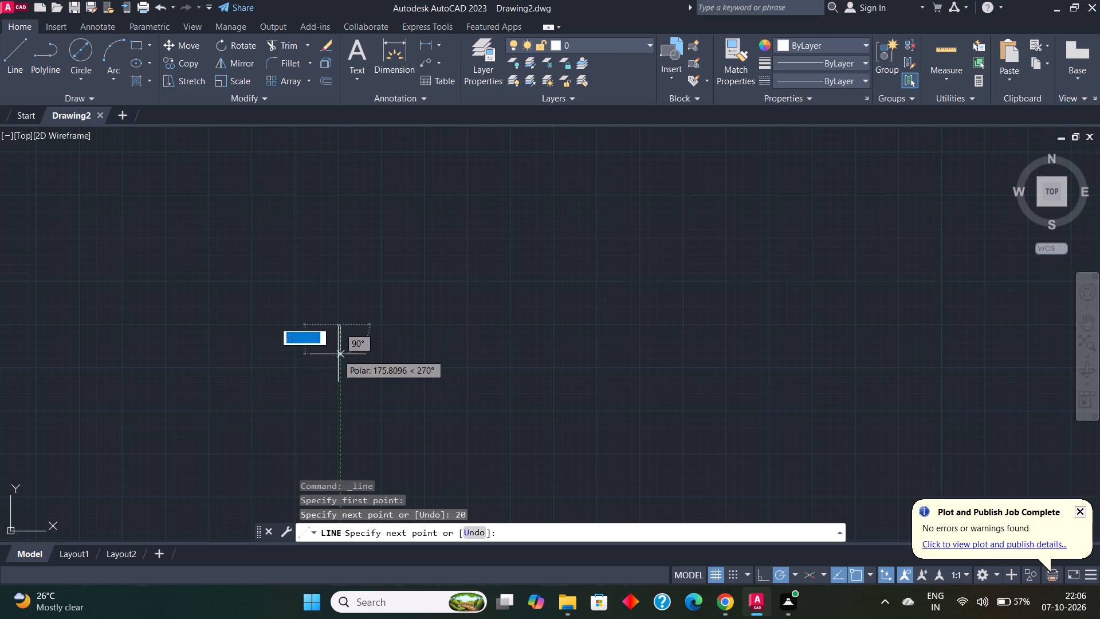
pyautogui.scroll(3, 341, 348)
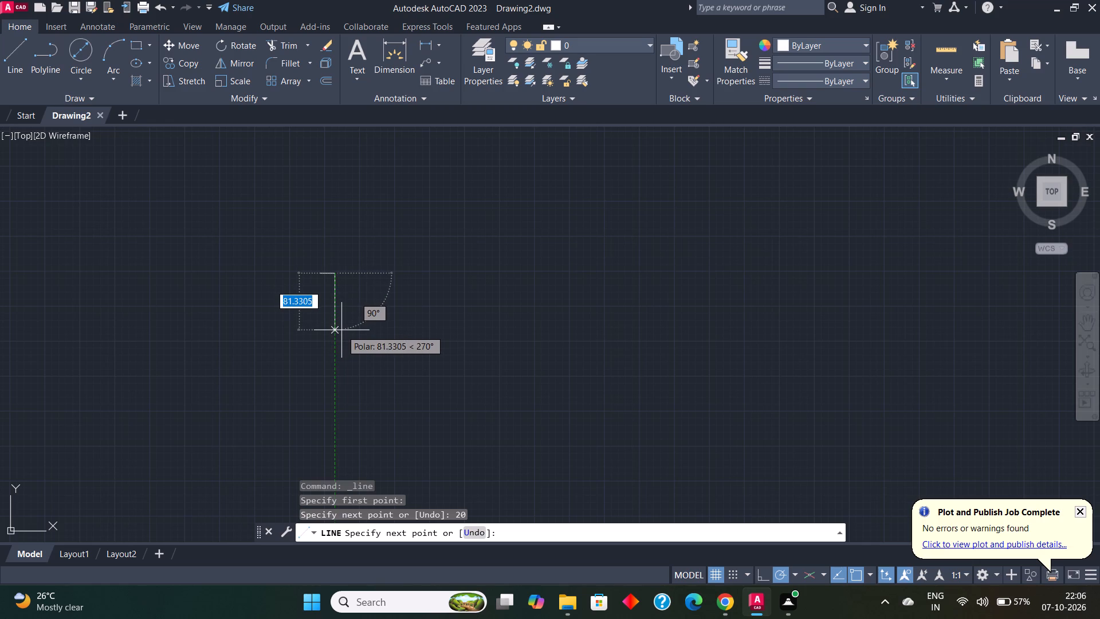
pyautogui.write('10')
pyautogui.press('Return')
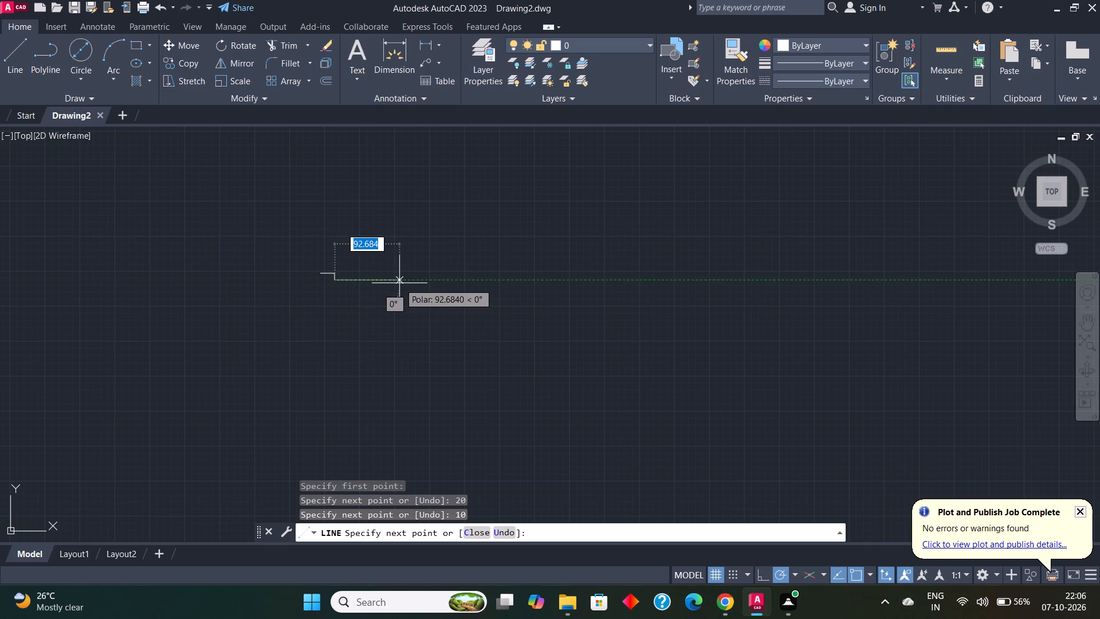
pyautogui.scroll(2, 399, 283)
pyautogui.scroll(-1, 264, 267)
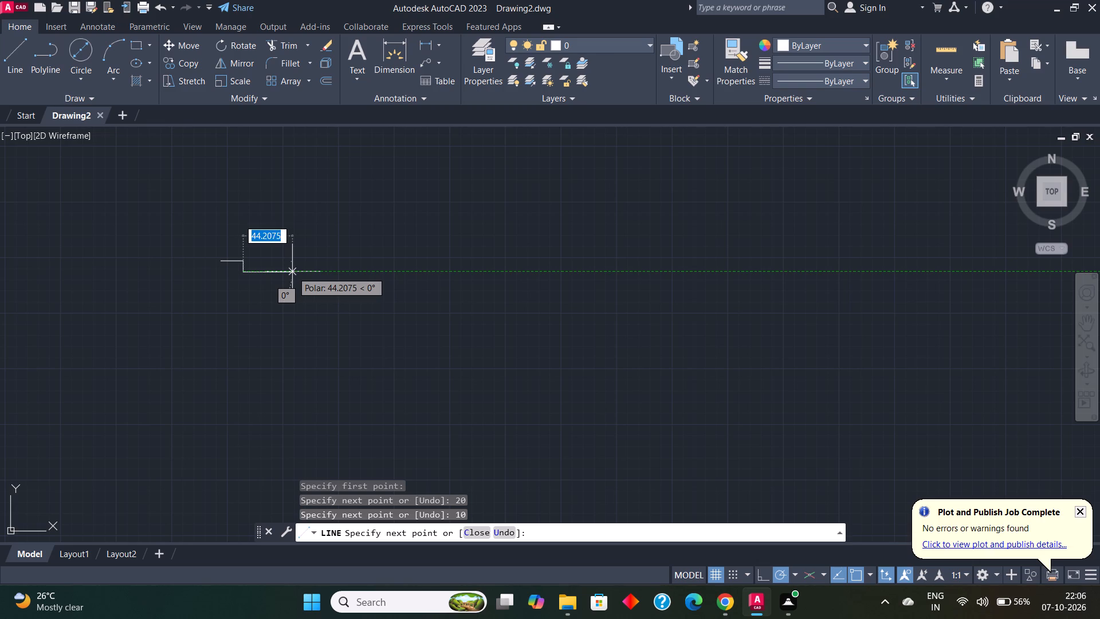
pyautogui.write('60')
pyautogui.press('Return')
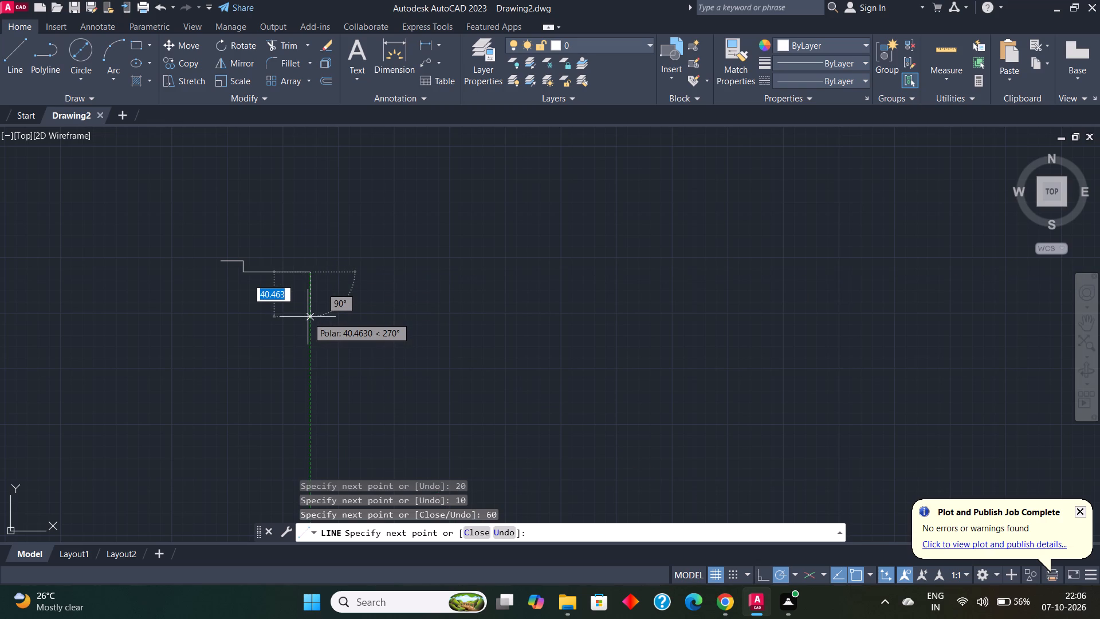
pyautogui.write('10')
pyautogui.press('Return')
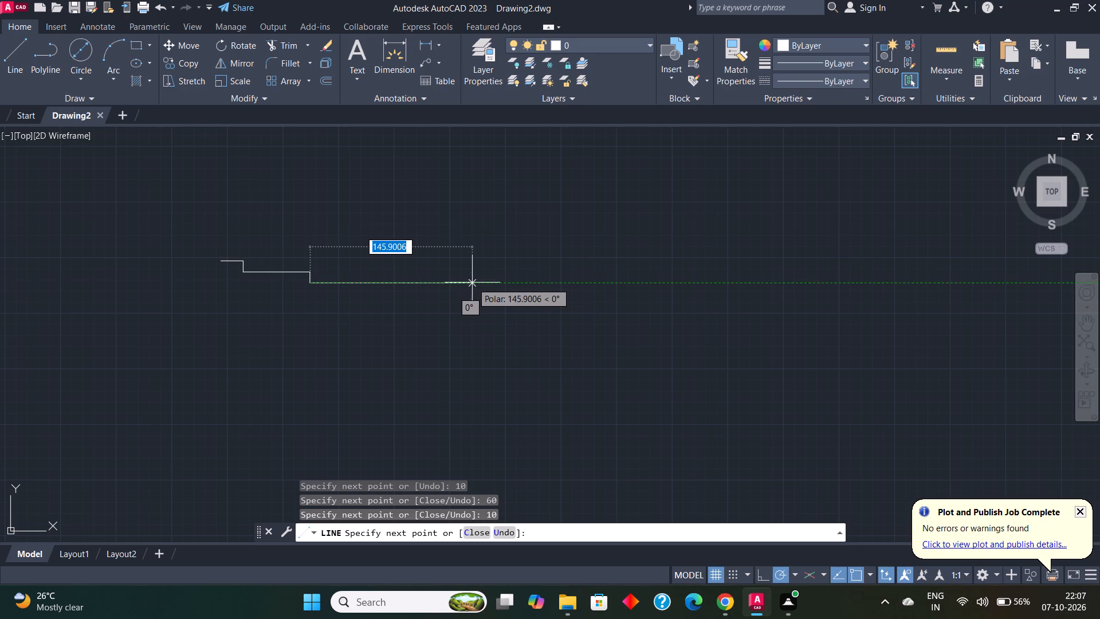
pyautogui.write('50')
pyautogui.press('Return')
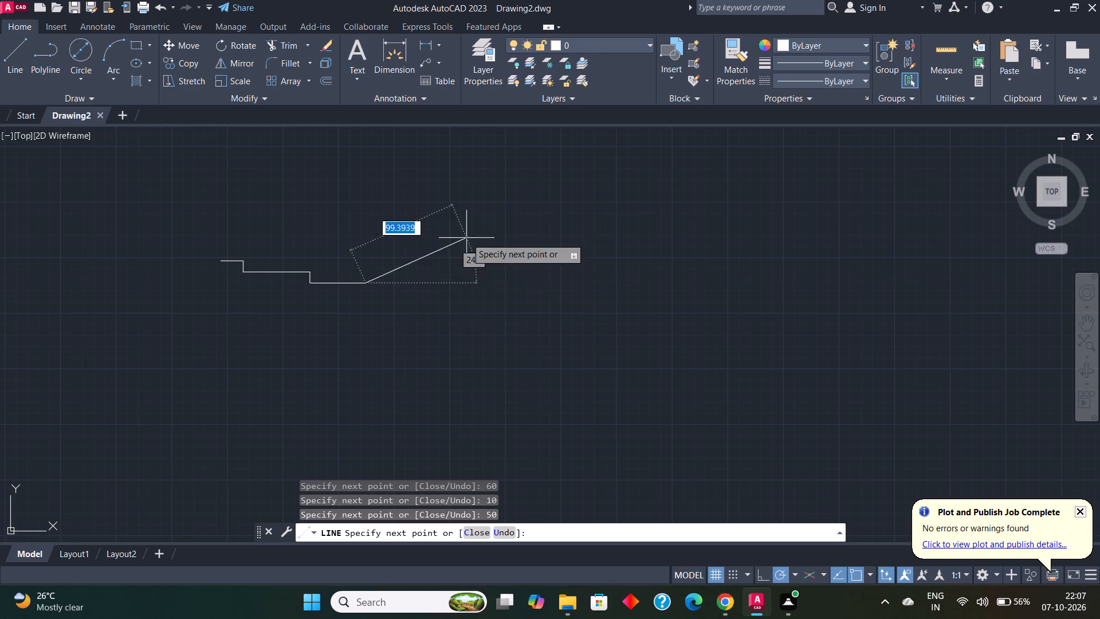
pyautogui.press('Escape')
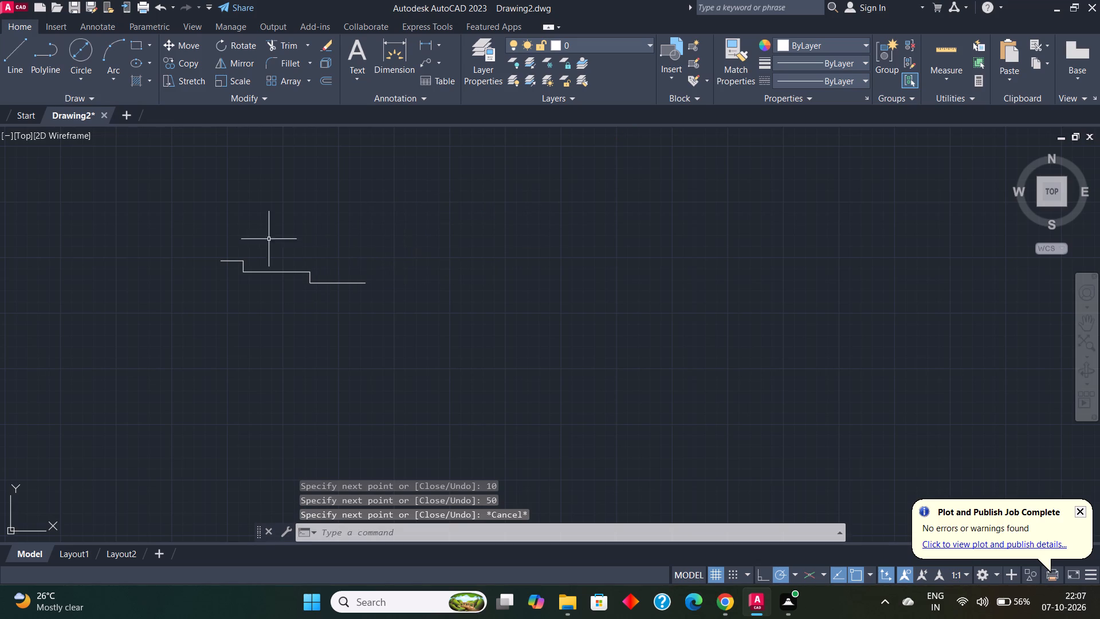
# Draw a vertical line about 74 units upward from the left end of the stepped profile.
pyautogui.scroll(1, 239, 229)
pyautogui.scroll(-1, 239, 230)
pyautogui.scroll(1, 214, 204)
pyautogui.scroll(-1, 218, 221)
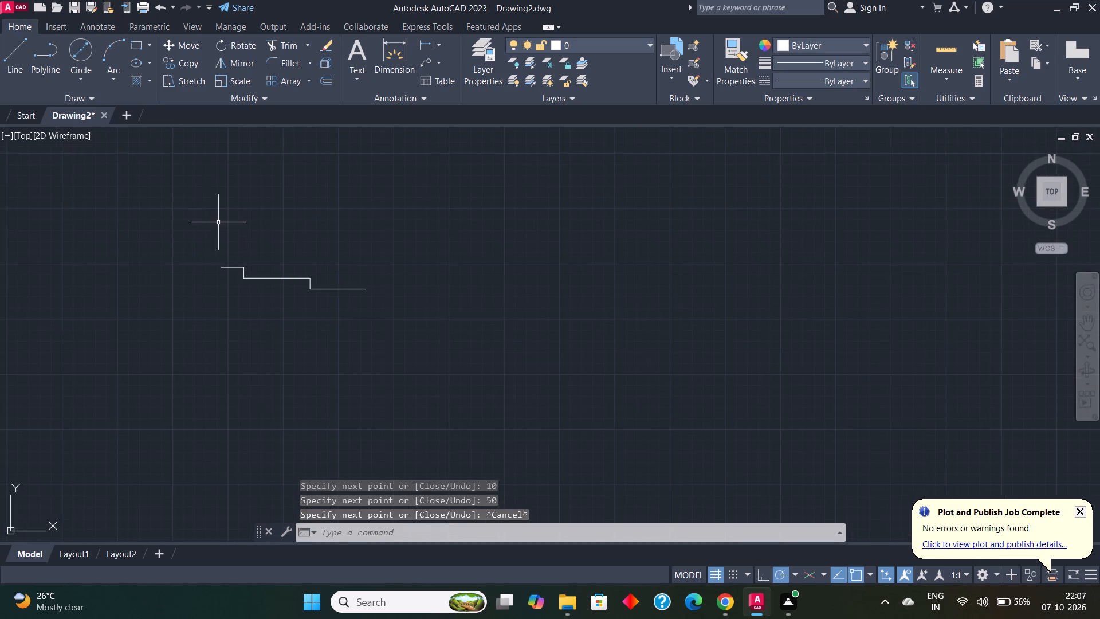
pyautogui.scroll(2, 180, 214)
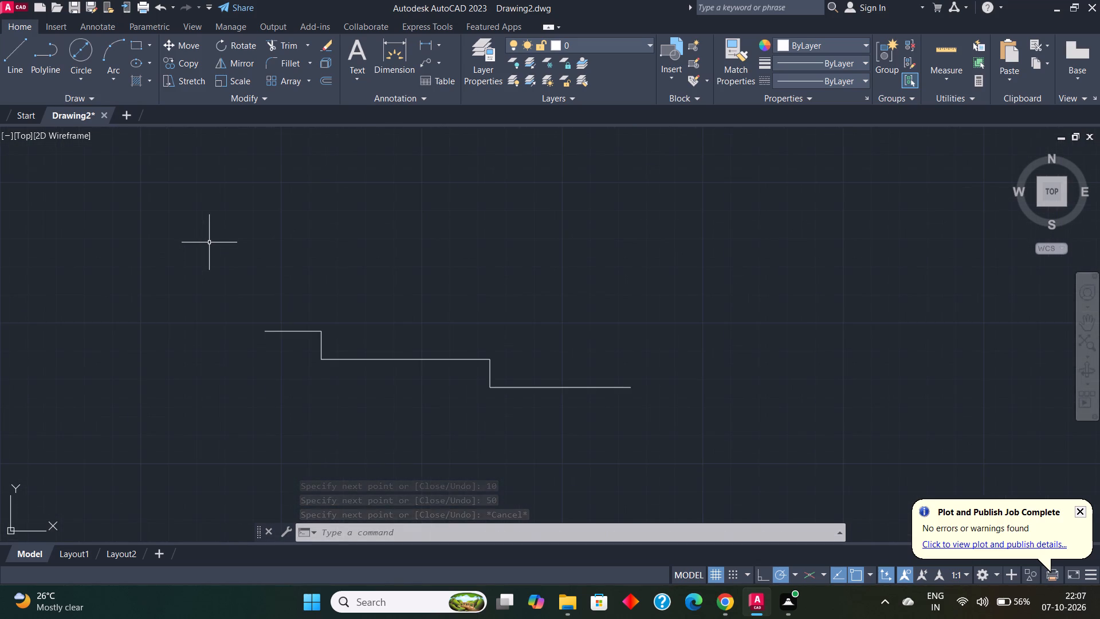
pyautogui.scroll(-1, 238, 254)
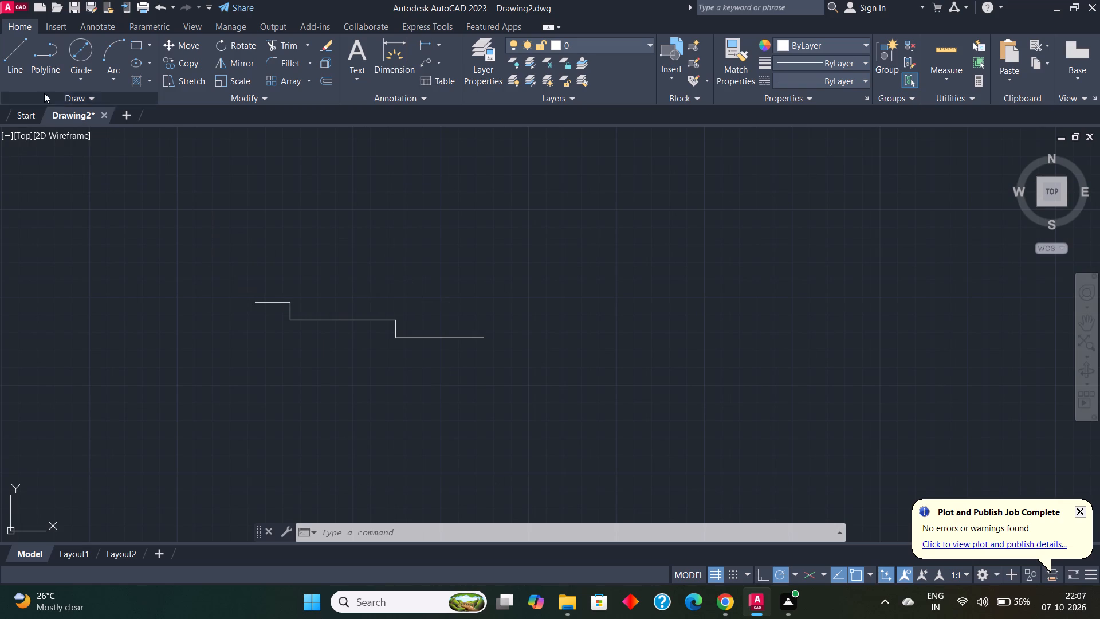
pyautogui.click(11, 52)
pyautogui.click(255, 306)
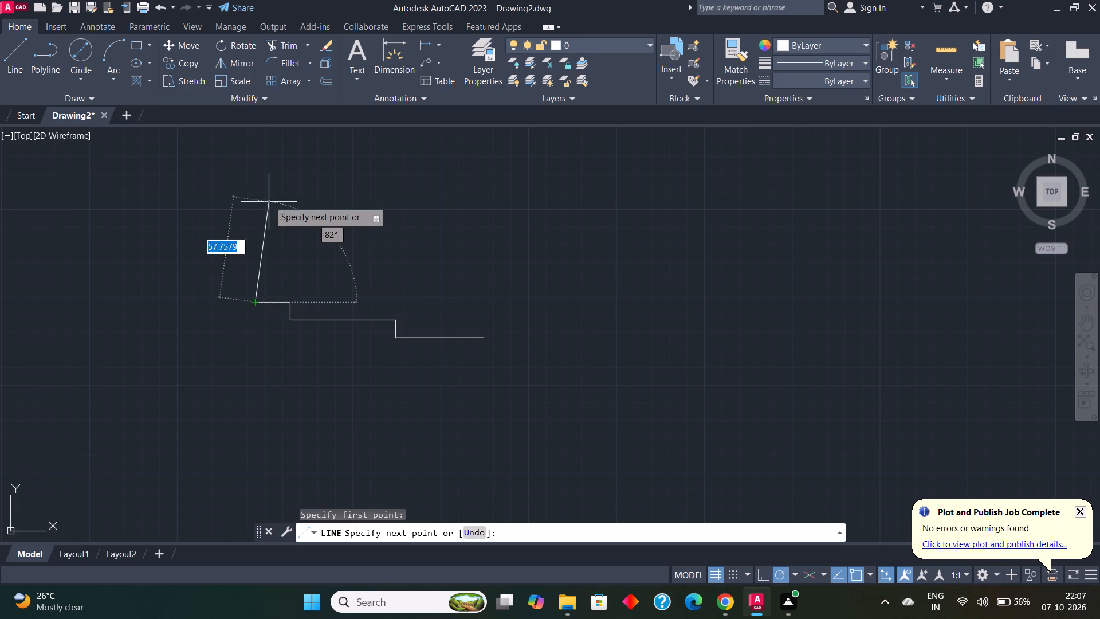
pyautogui.scroll(1, 261, 177)
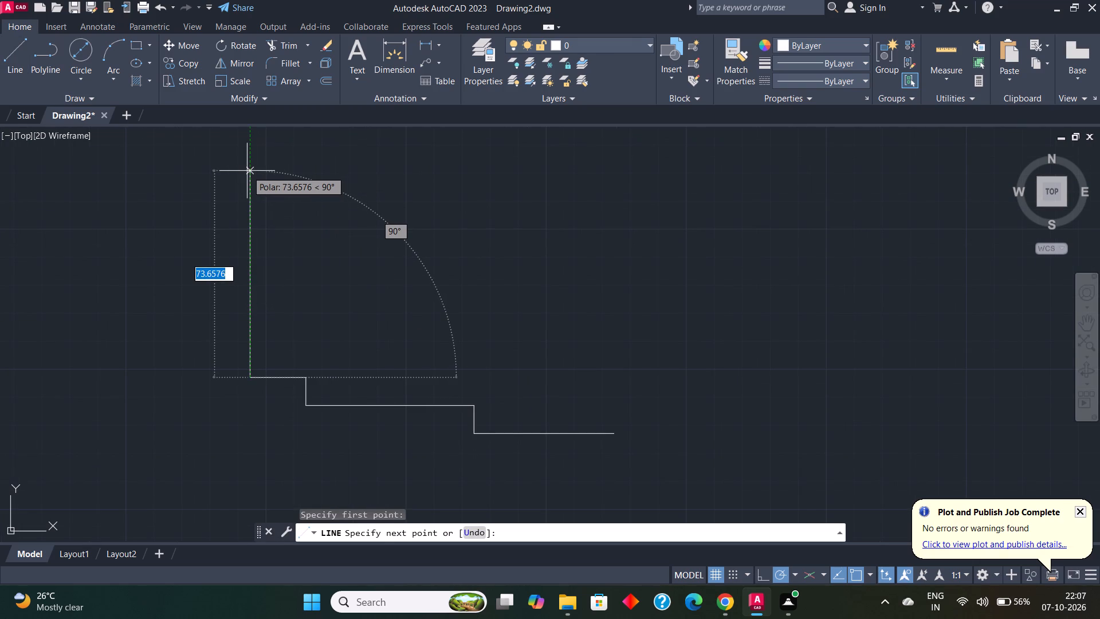
pyautogui.click(247, 171)
pyautogui.press('Escape')
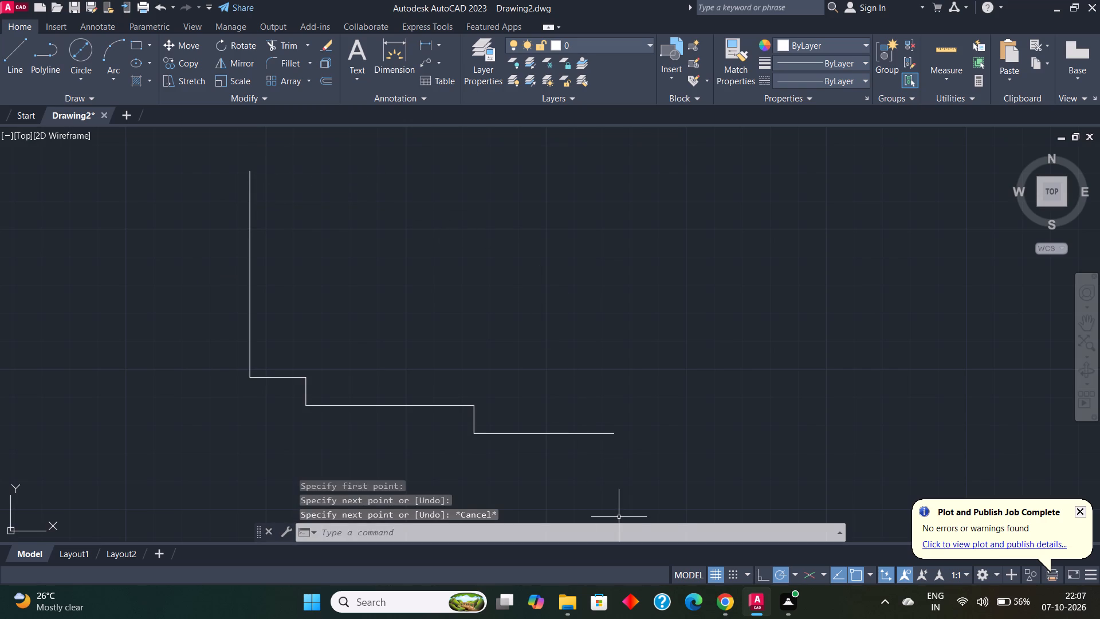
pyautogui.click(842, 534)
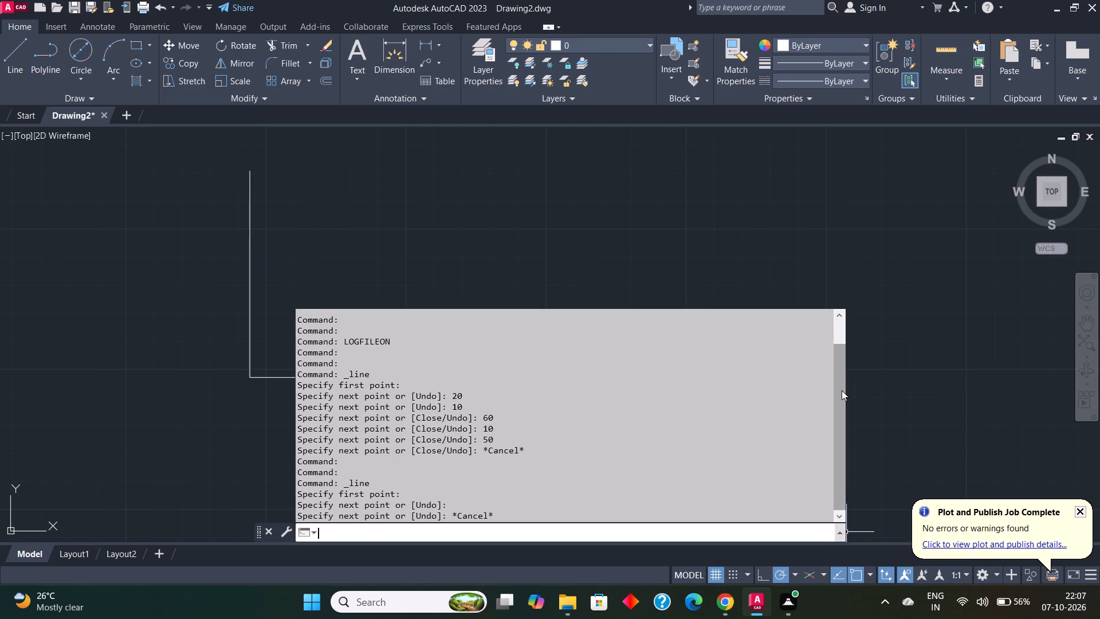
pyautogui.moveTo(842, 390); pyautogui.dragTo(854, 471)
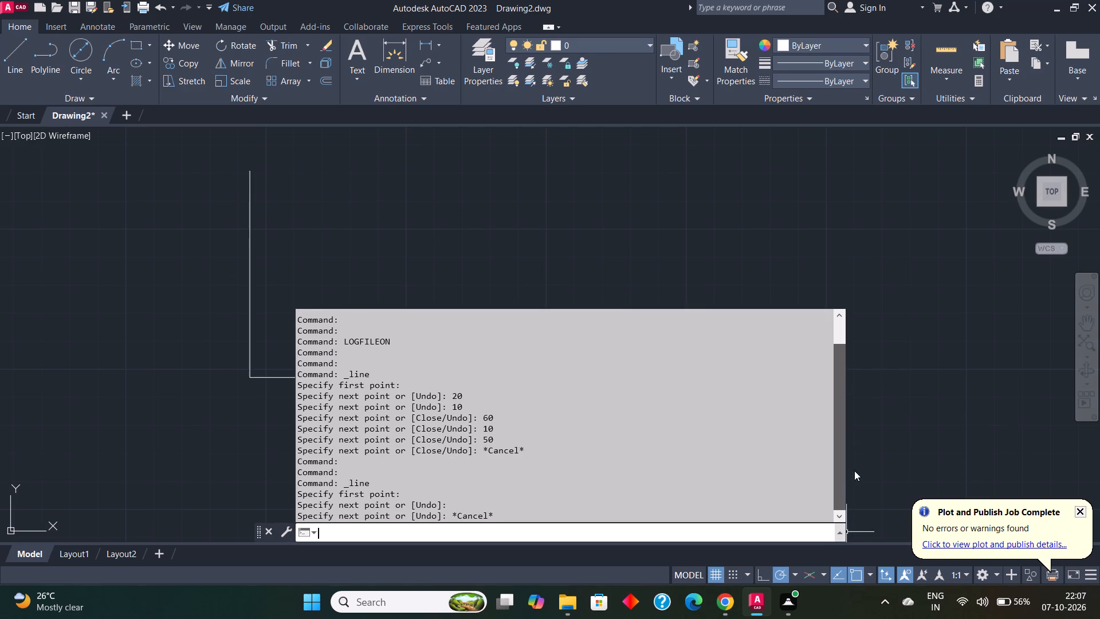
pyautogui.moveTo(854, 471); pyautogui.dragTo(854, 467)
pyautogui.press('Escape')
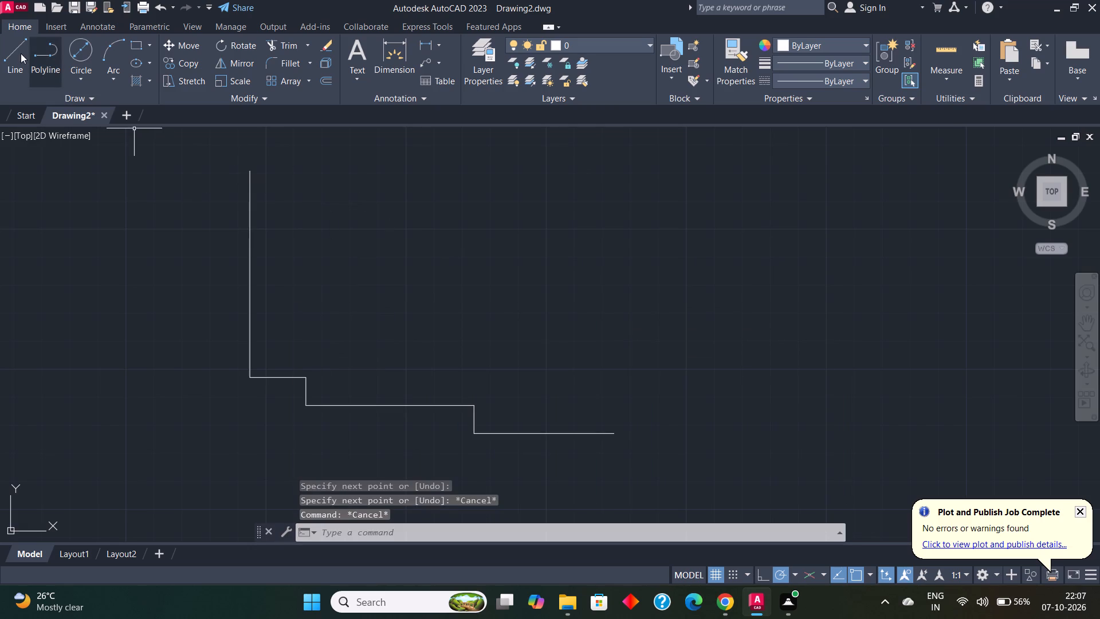
# Draw a 50-unit horizontal line rightward from the upper end of the vertical line.
pyautogui.click(19, 53)
pyautogui.click(253, 174)
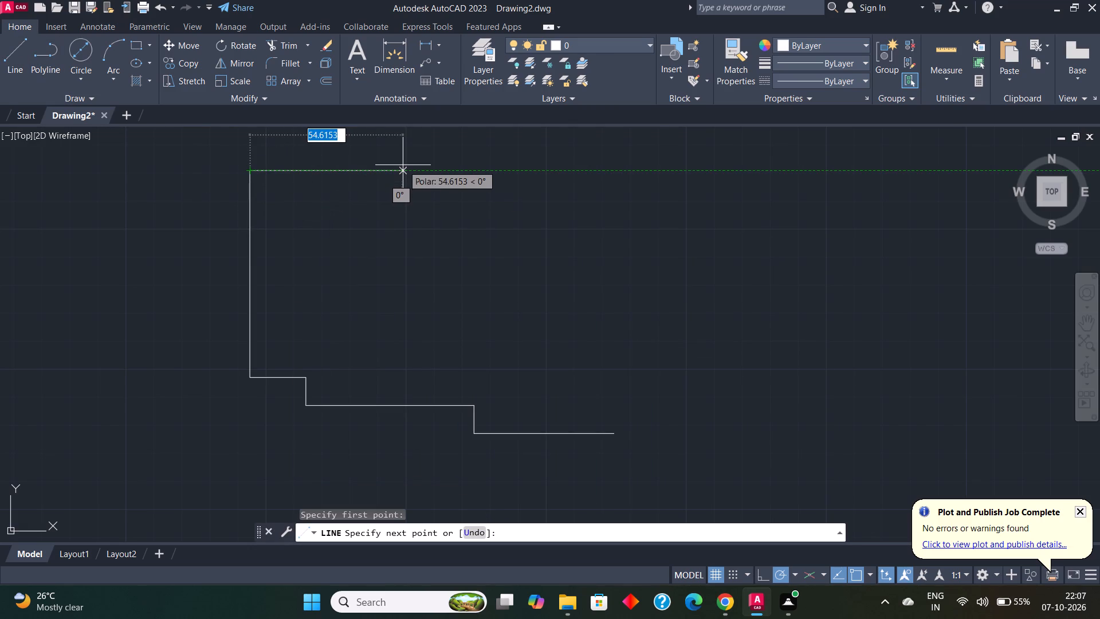
pyautogui.write('50')
pyautogui.press('Return')
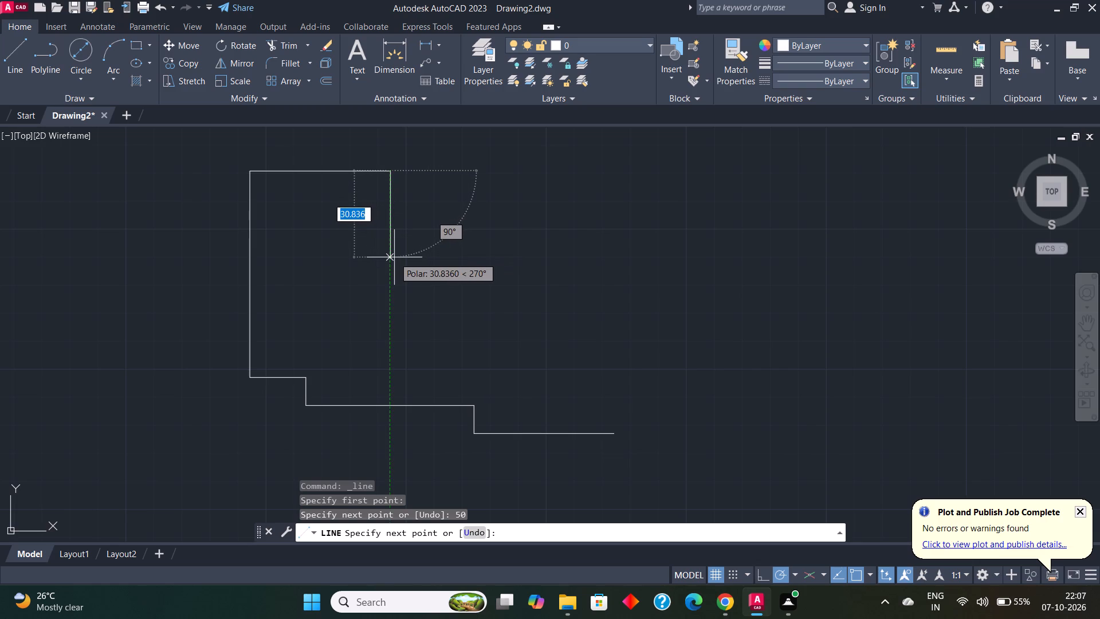
pyautogui.press('`')
pyautogui.press('Escape')
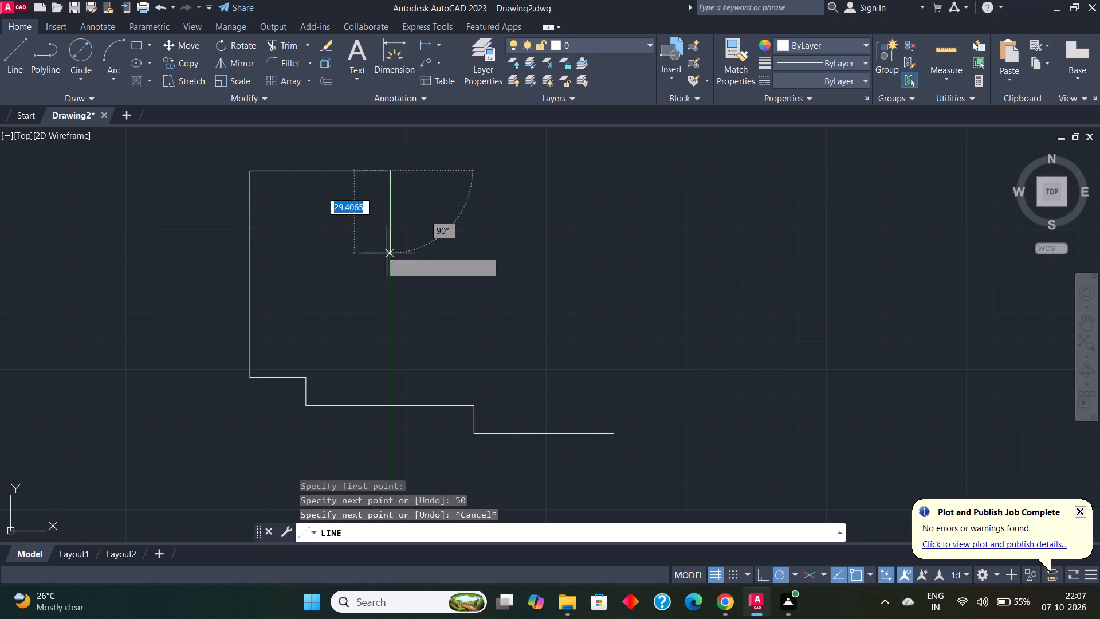
pyautogui.press('Escape')
# Draw a circle of radius 9 centred on the right end of the upper horizontal line.
pyautogui.click(80, 80)
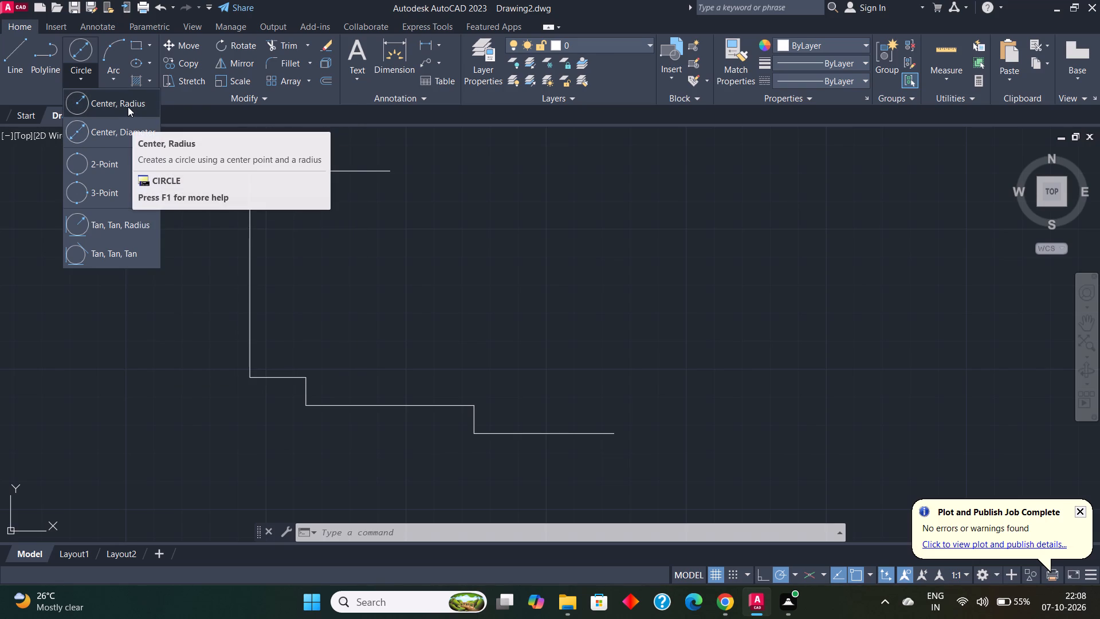
pyautogui.click(128, 104)
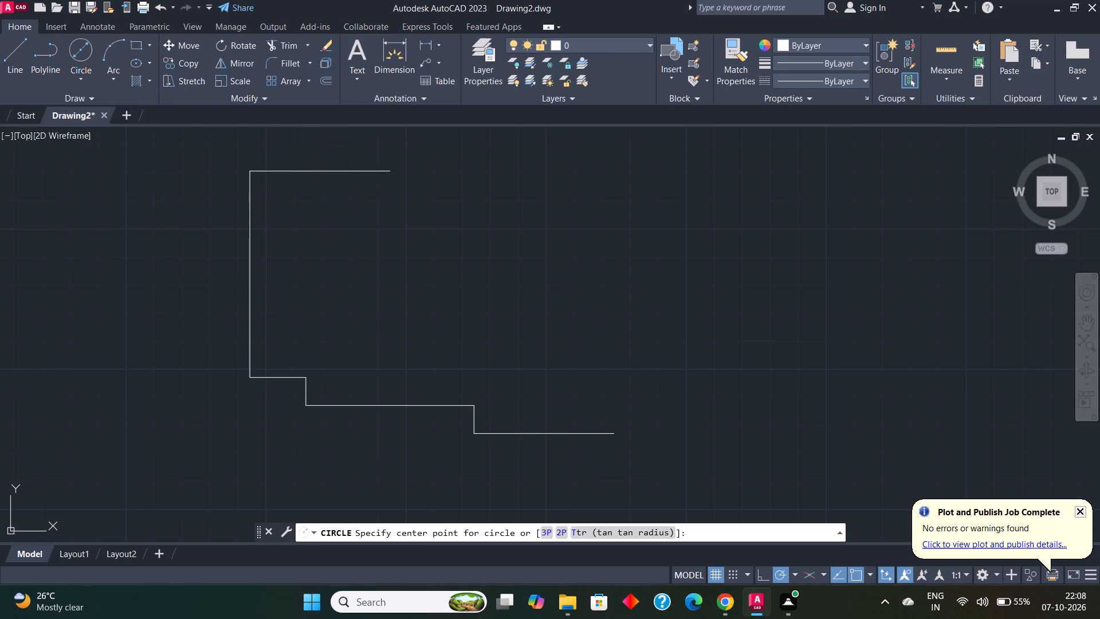
pyautogui.click(391, 170)
pyautogui.press('9')
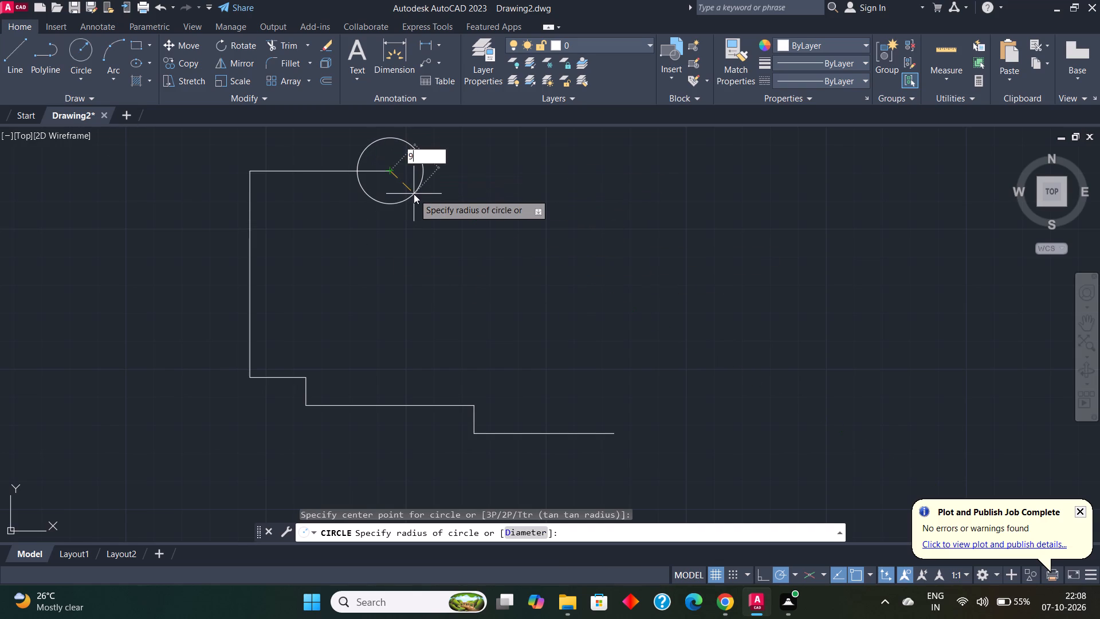
pyautogui.press('Return')
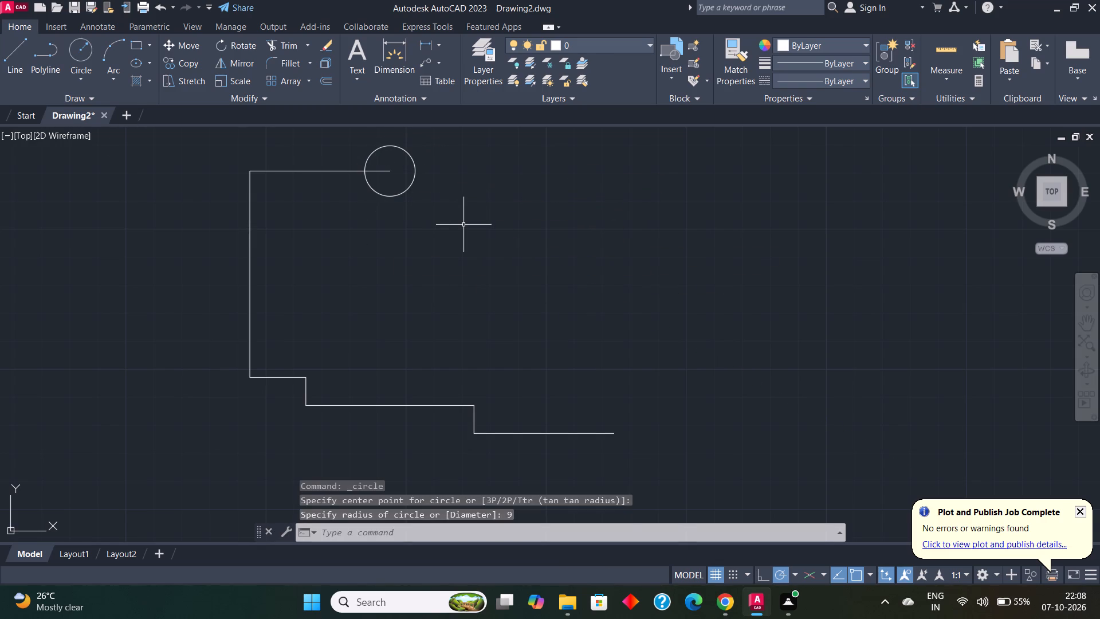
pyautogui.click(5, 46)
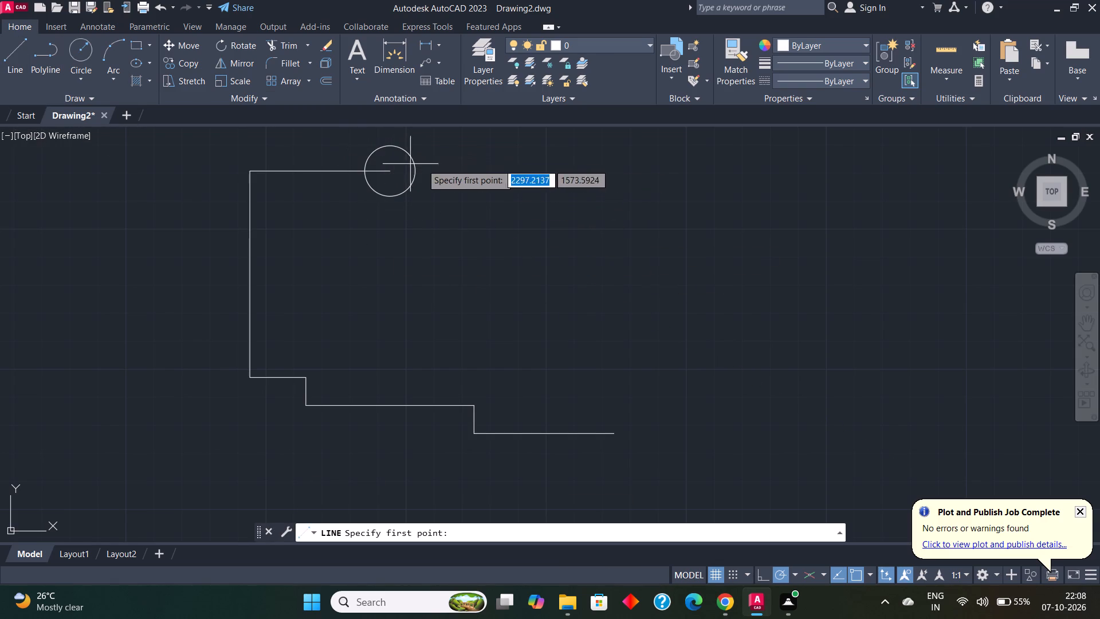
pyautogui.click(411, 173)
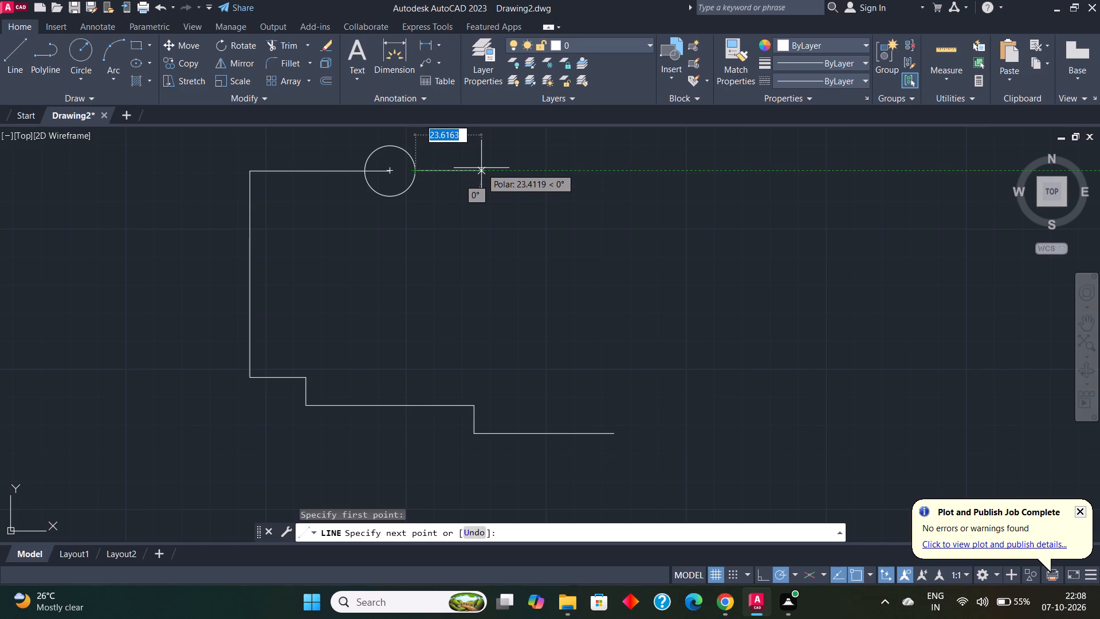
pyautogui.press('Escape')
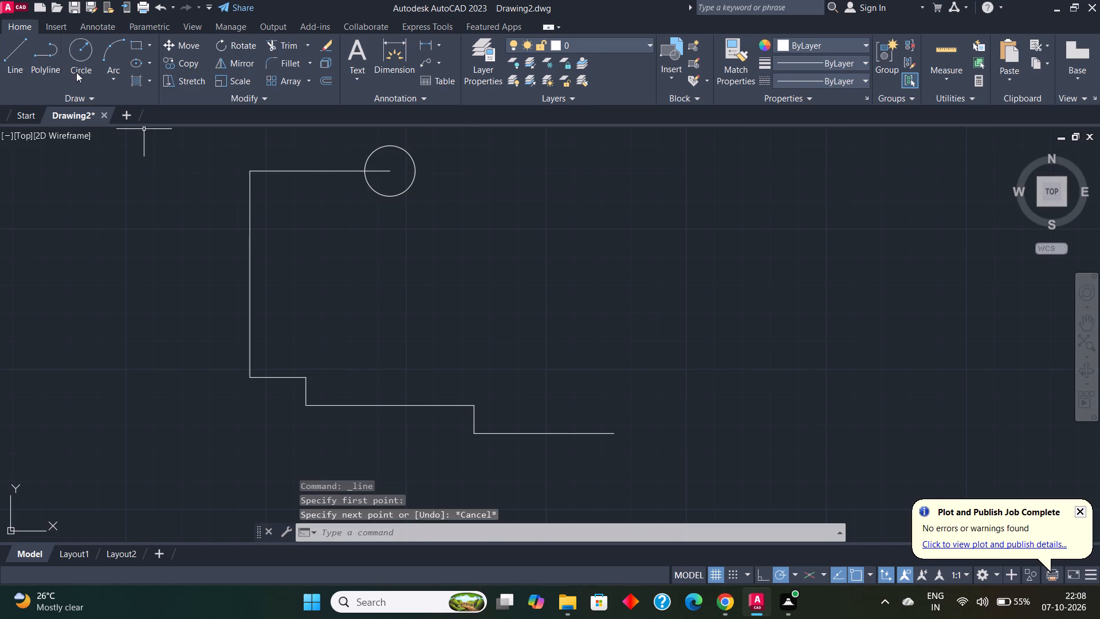
# Draw a 120-unit horizontal line rightward from the upper end of the long vertical line.
pyautogui.click(14, 44)
pyautogui.click(246, 170)
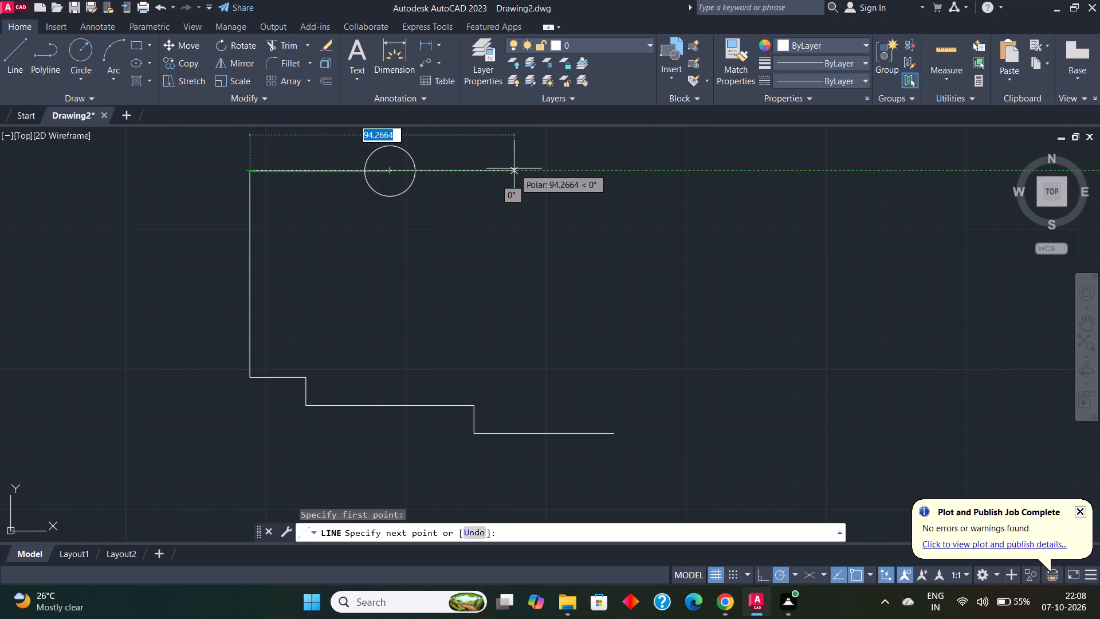
pyautogui.write('120')
pyautogui.press('Return')
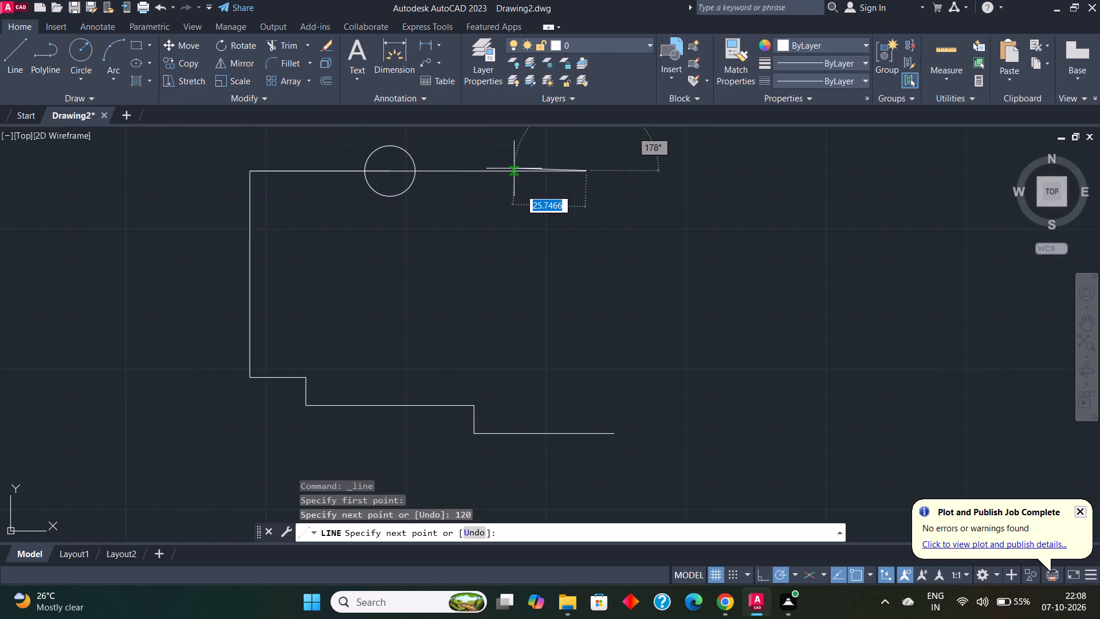
pyautogui.press('Escape')
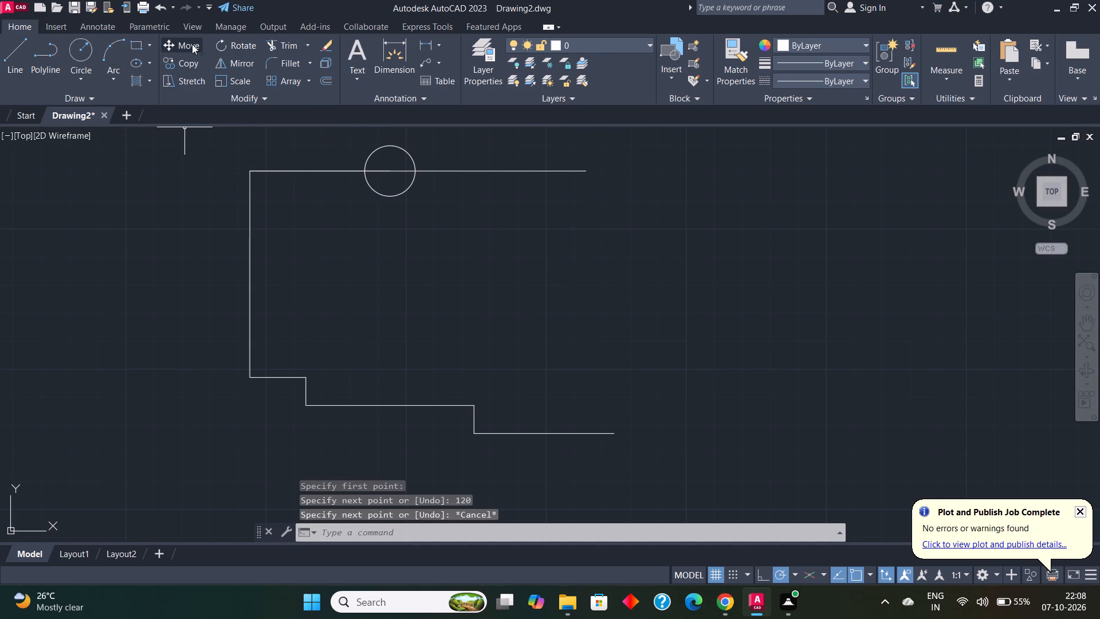
# Trim the line segments inside the circle and the circle's upper half to leave a semicircular notch in the top edge.
pyautogui.click(289, 45)
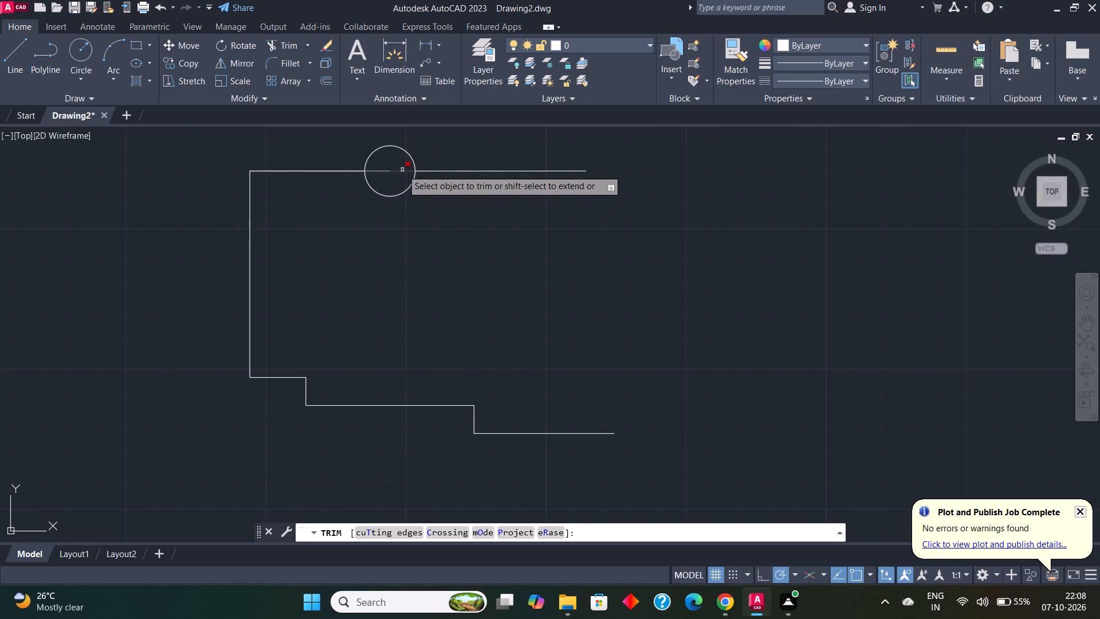
pyautogui.click(402, 170)
pyautogui.click(382, 171)
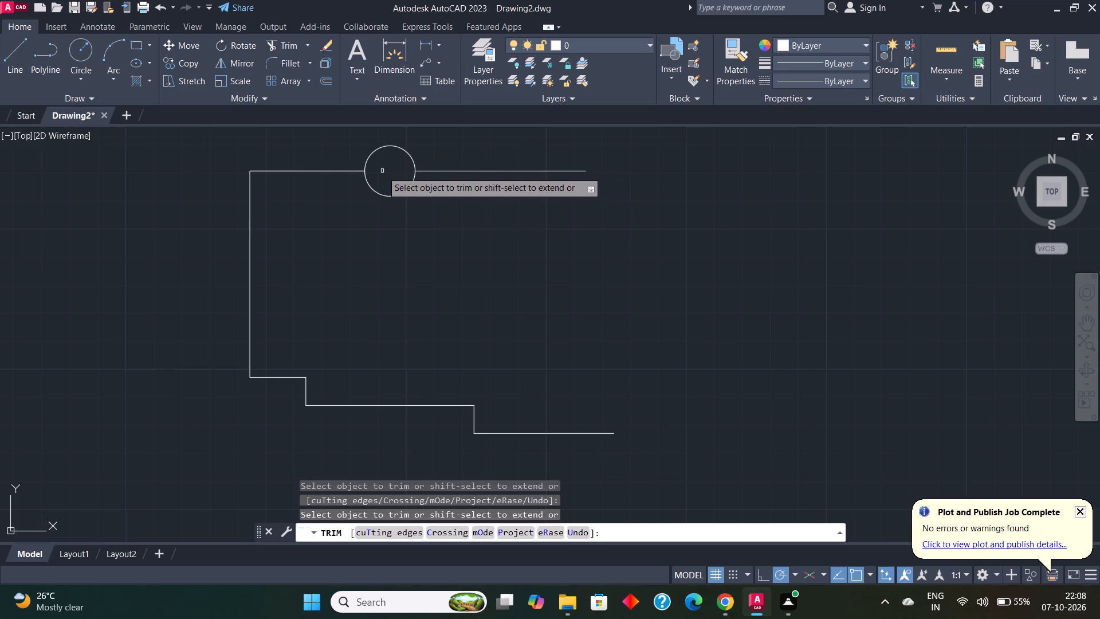
pyautogui.click(382, 146)
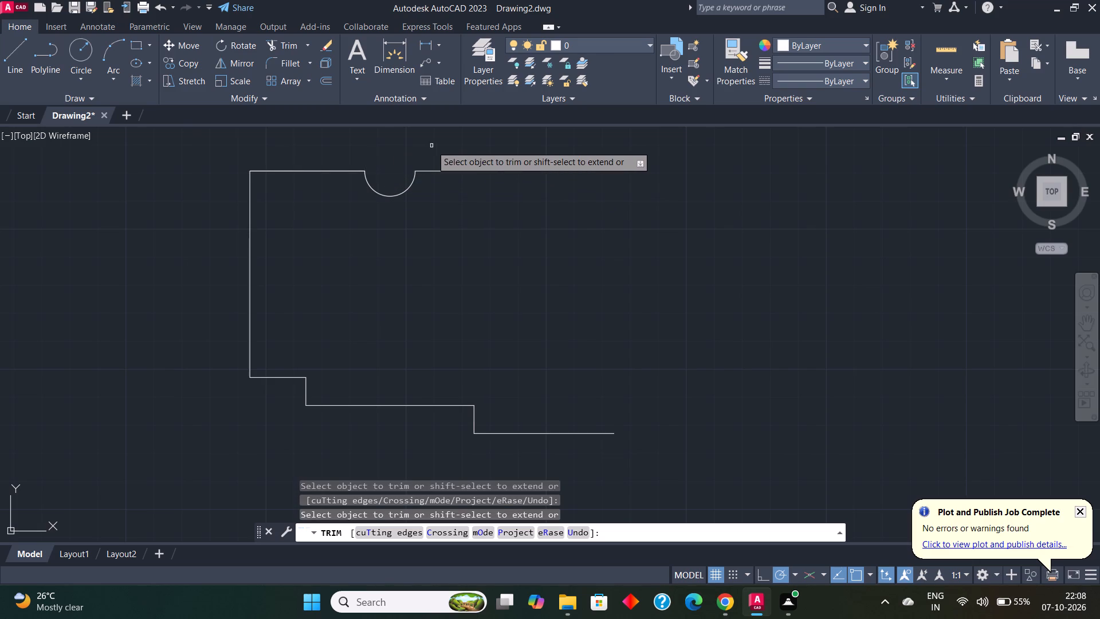
pyautogui.press('Escape')
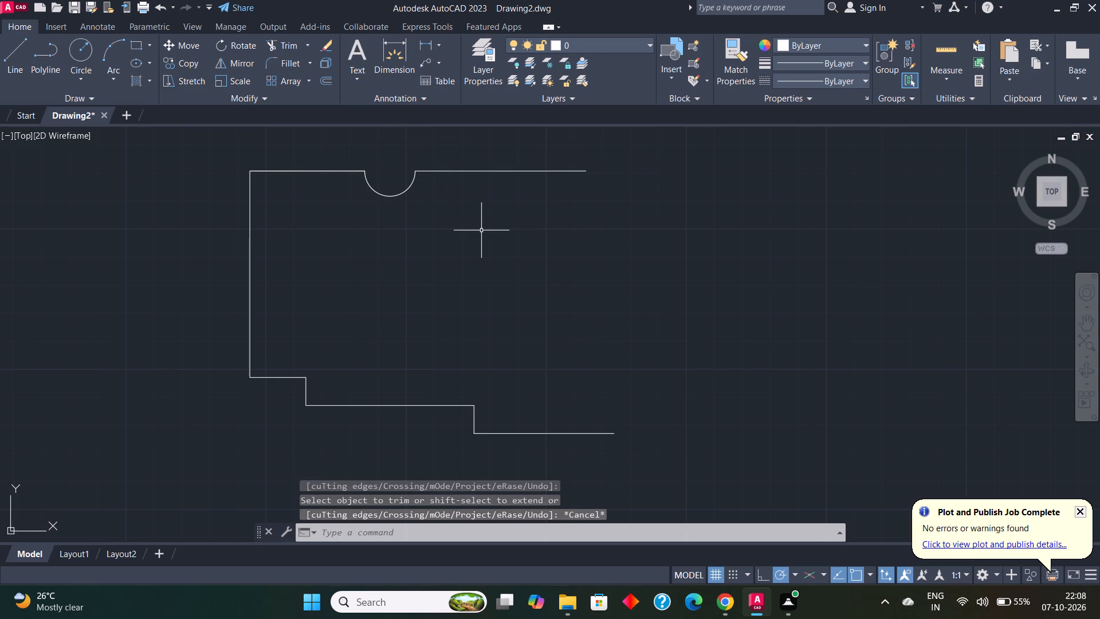
# Draw a 60-unit vertical line downward from the right end of the notched top edge.
pyautogui.scroll(1, 481, 230)
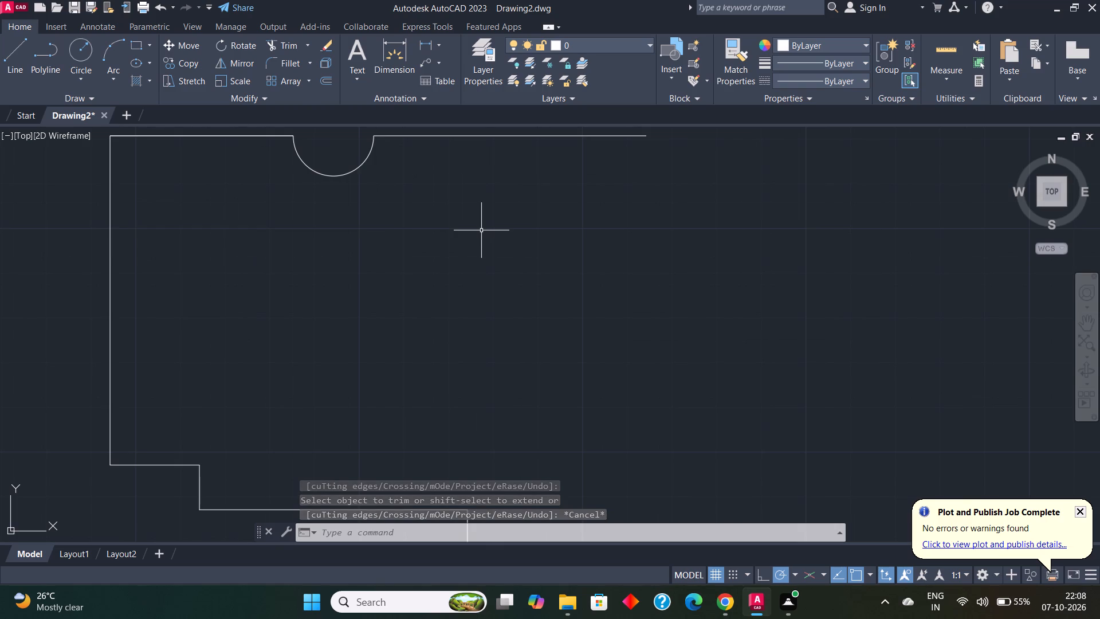
pyautogui.scroll(-1, 481, 231)
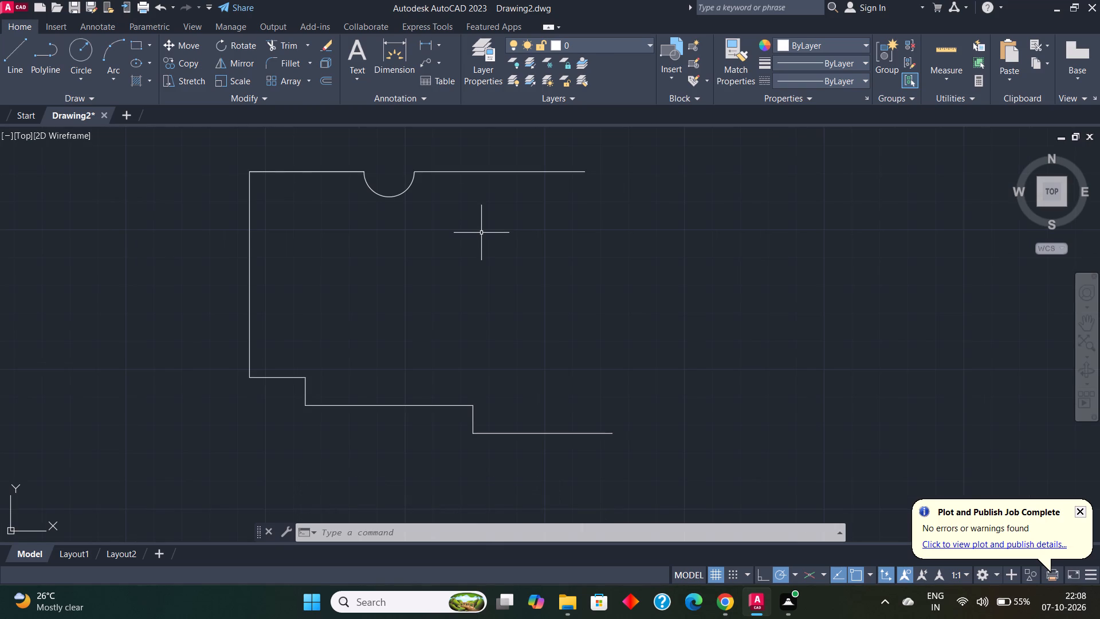
pyautogui.scroll(-1, 481, 233)
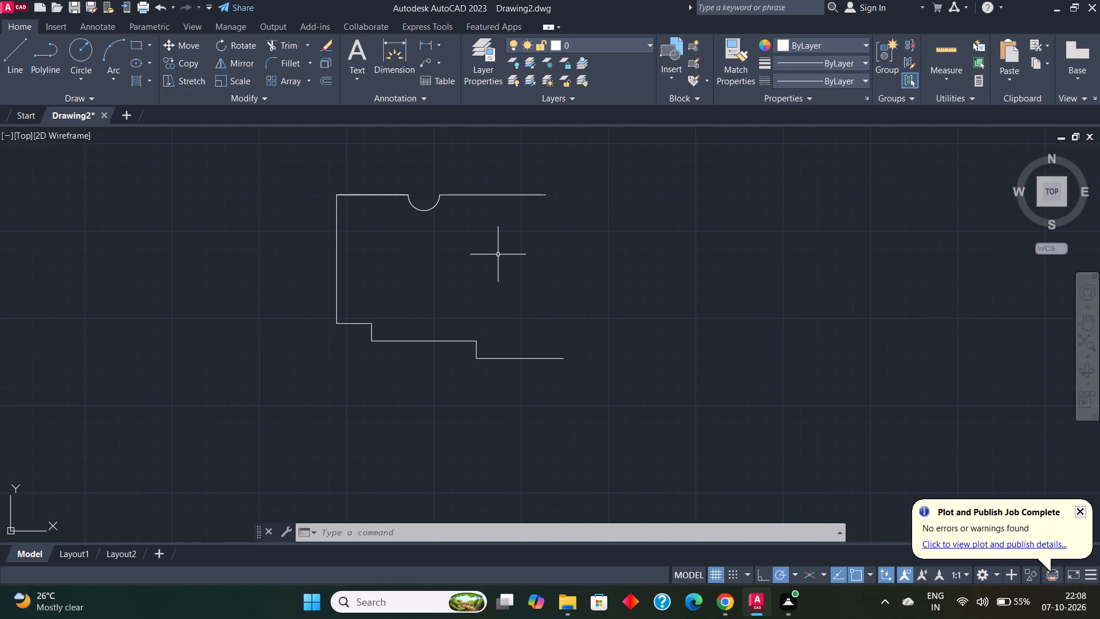
pyautogui.scroll(-1, 498, 256)
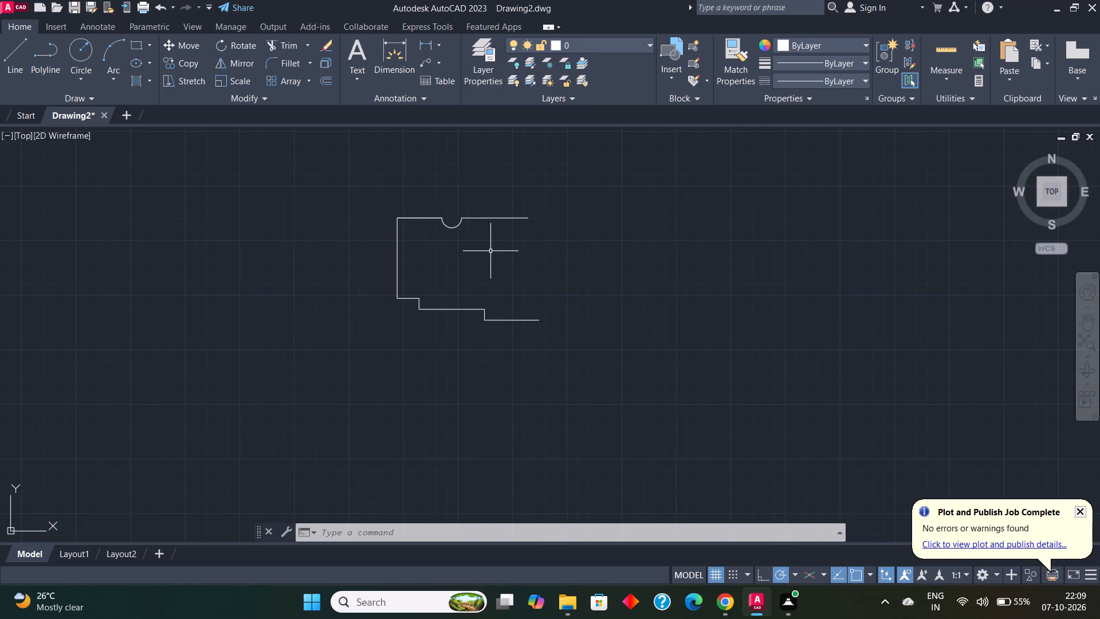
pyautogui.click(21, 61)
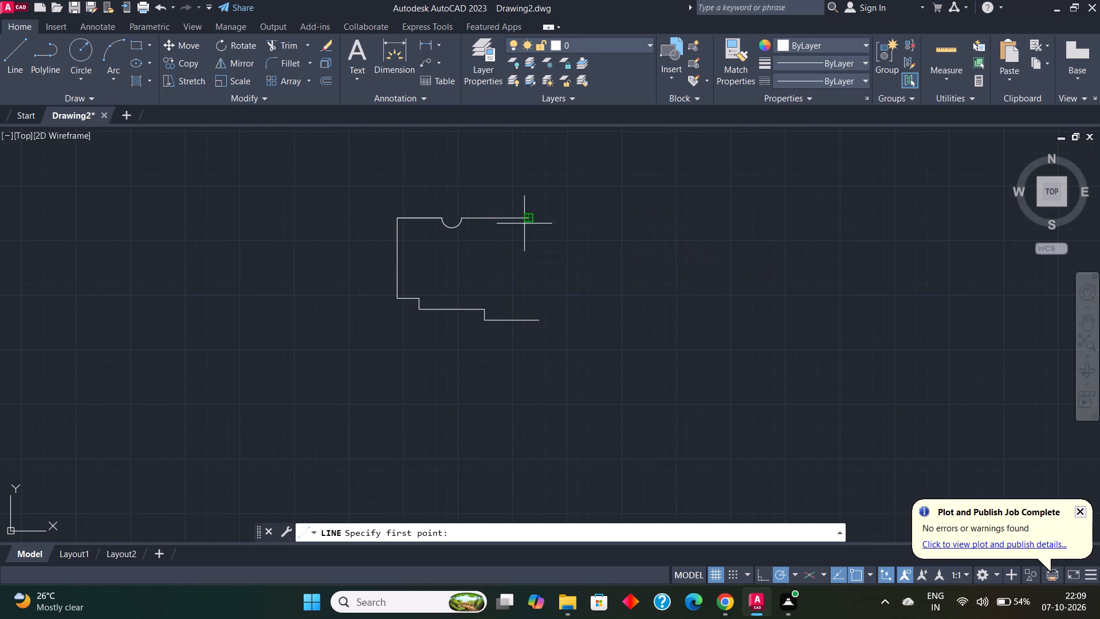
pyautogui.click(529, 221)
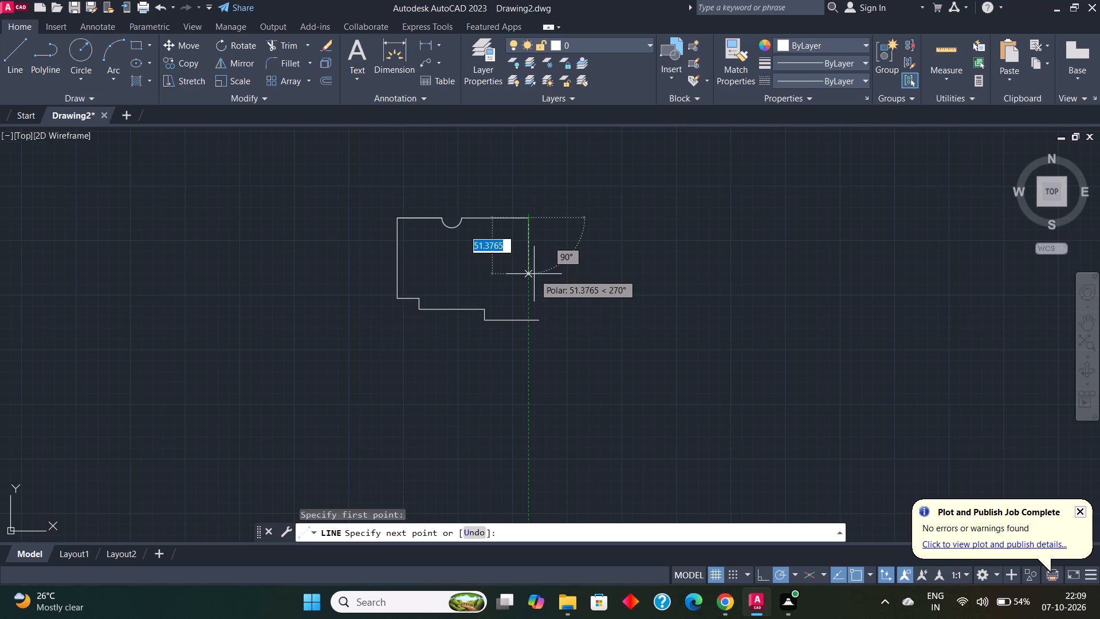
pyautogui.write('60')
pyautogui.press('Return')
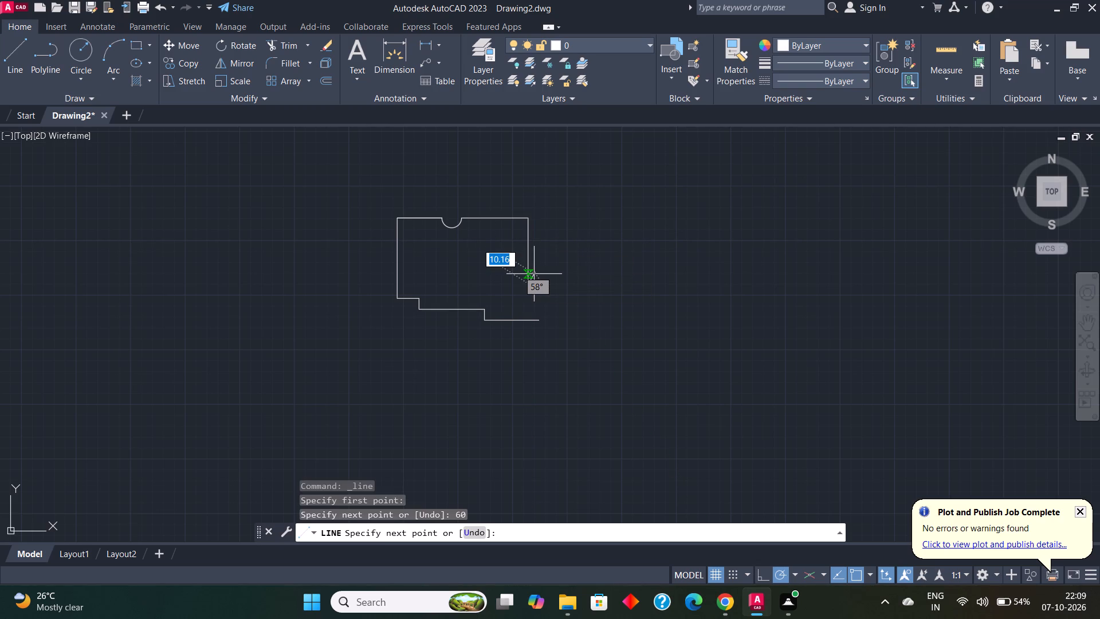
pyautogui.press('Escape')
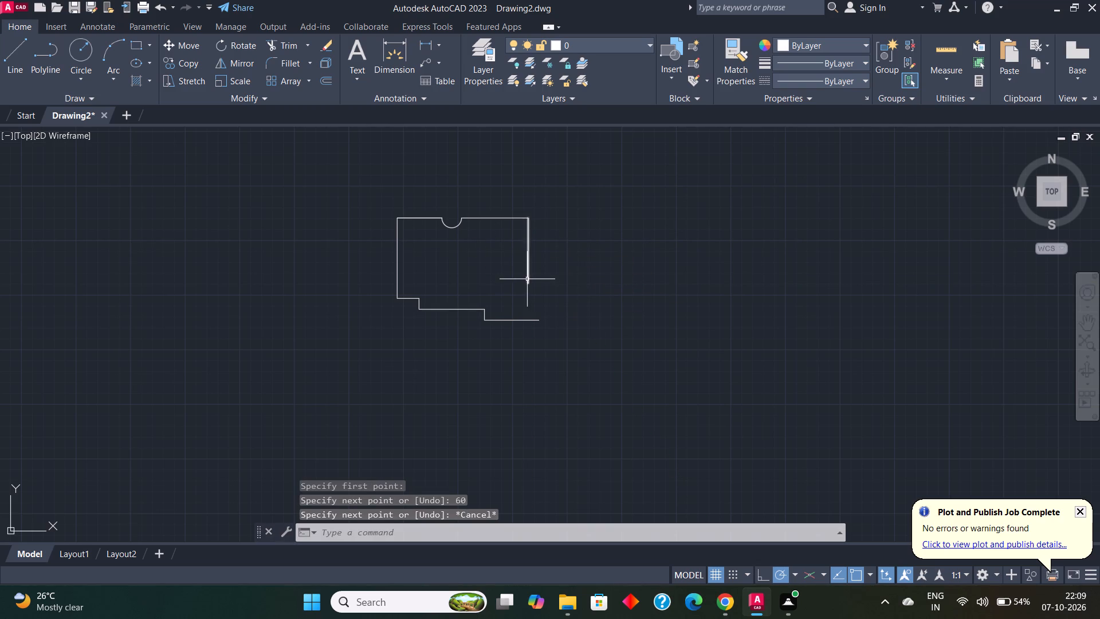
# Draw a circle of diameter 16 centred on the lower end of the 60-unit vertical line.
pyautogui.click(72, 56)
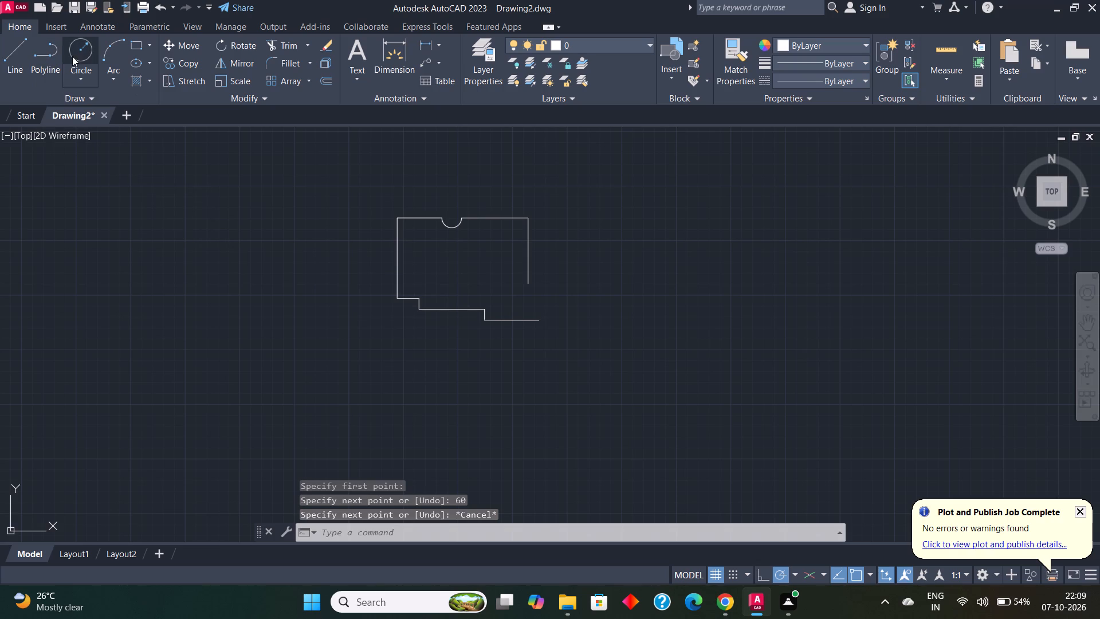
pyautogui.click(77, 75)
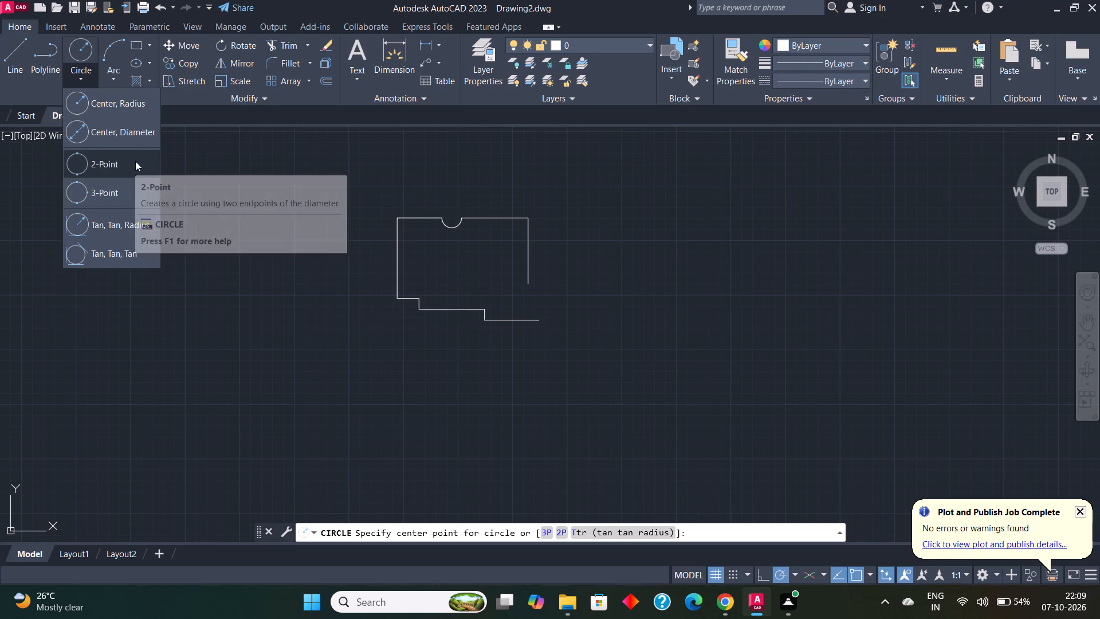
pyautogui.click(132, 130)
pyautogui.click(528, 279)
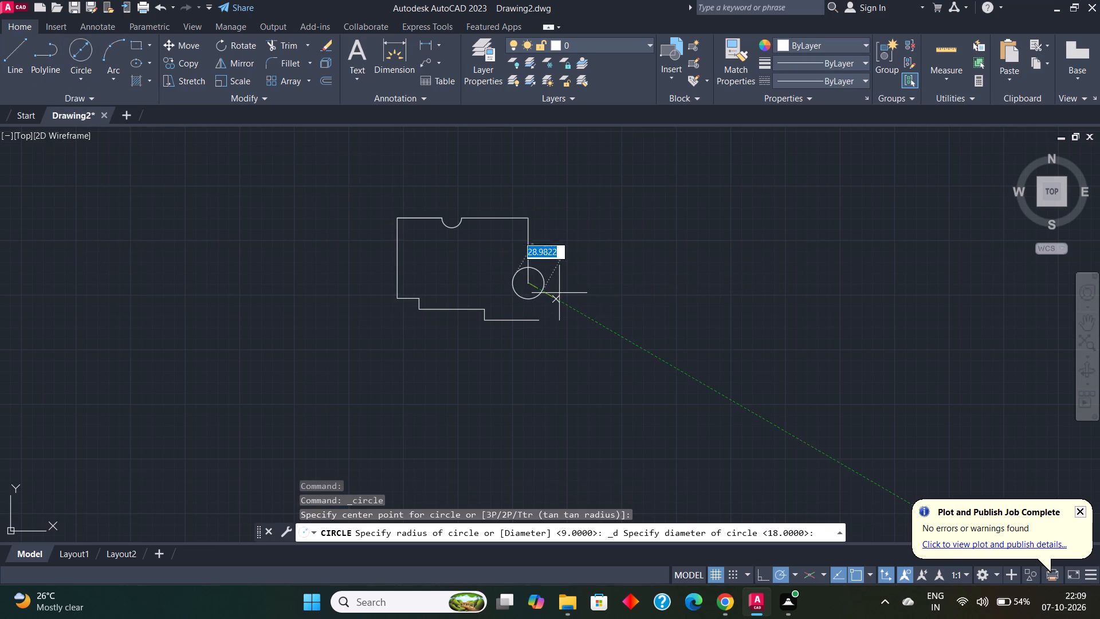
pyautogui.write('16')
pyautogui.press('Return')
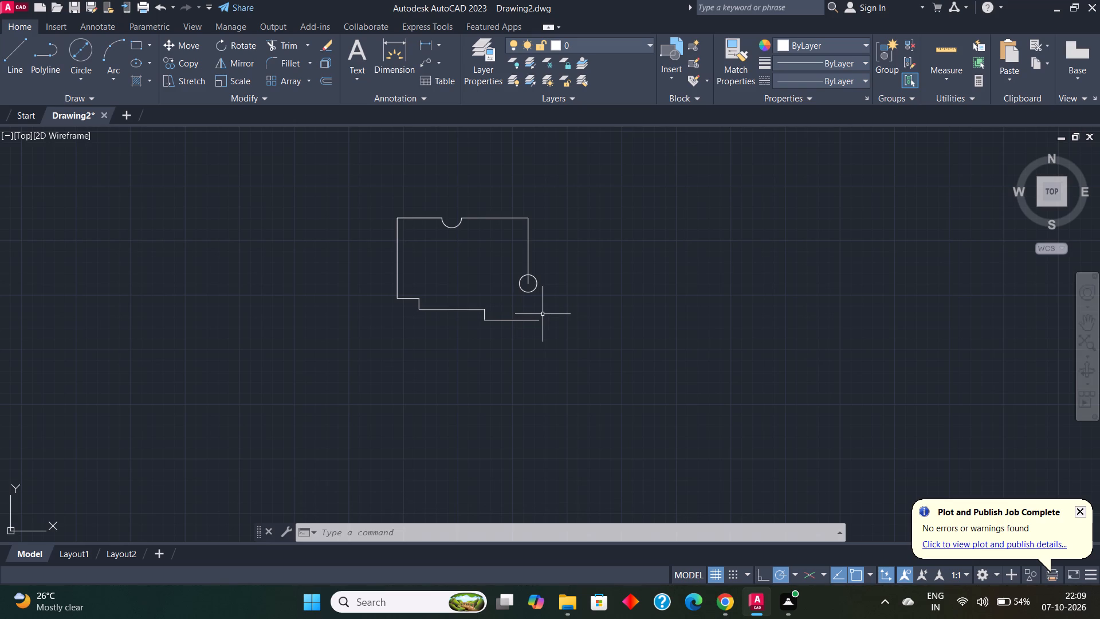
# Draw a circle of radius 40 concentric with the diameter 16 circle.
pyautogui.click(88, 73)
pyautogui.click(113, 100)
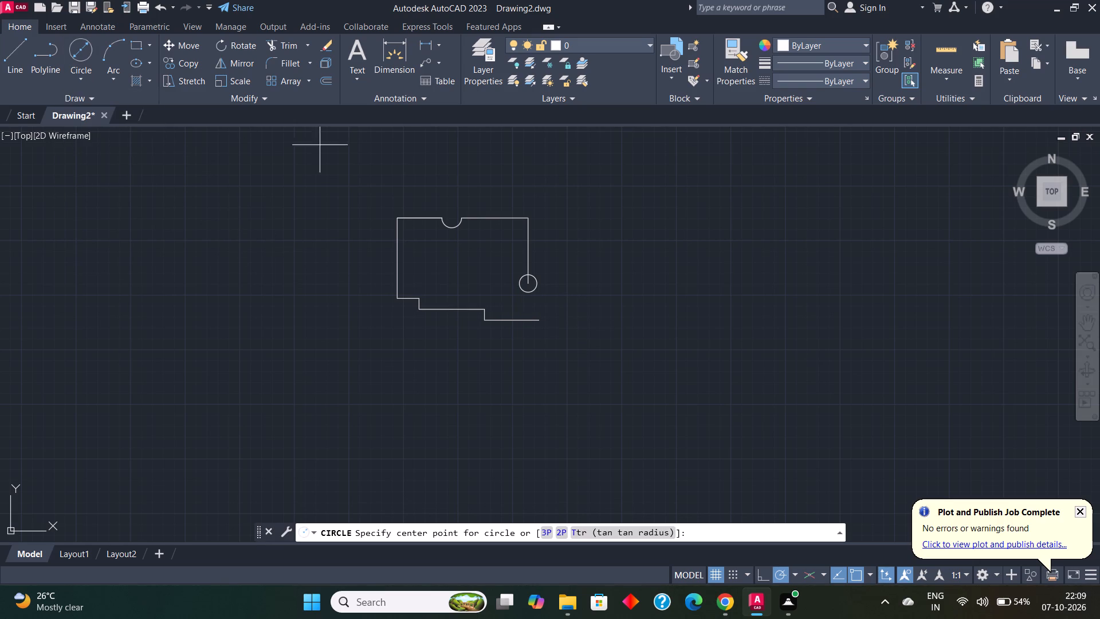
pyautogui.click(525, 282)
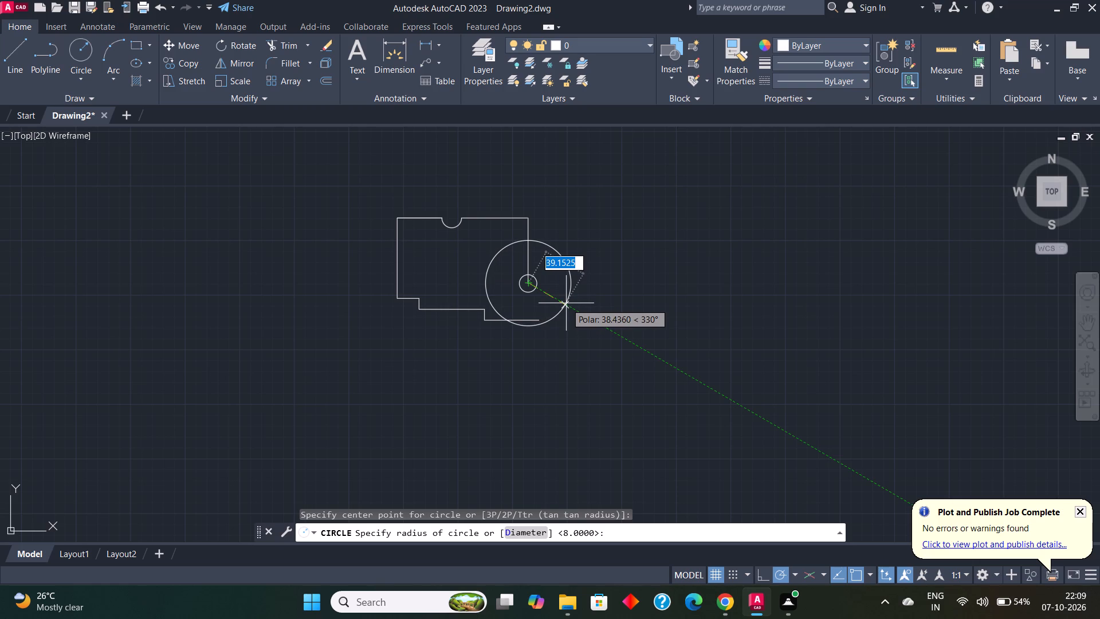
pyautogui.write('40')
pyautogui.press('Return')
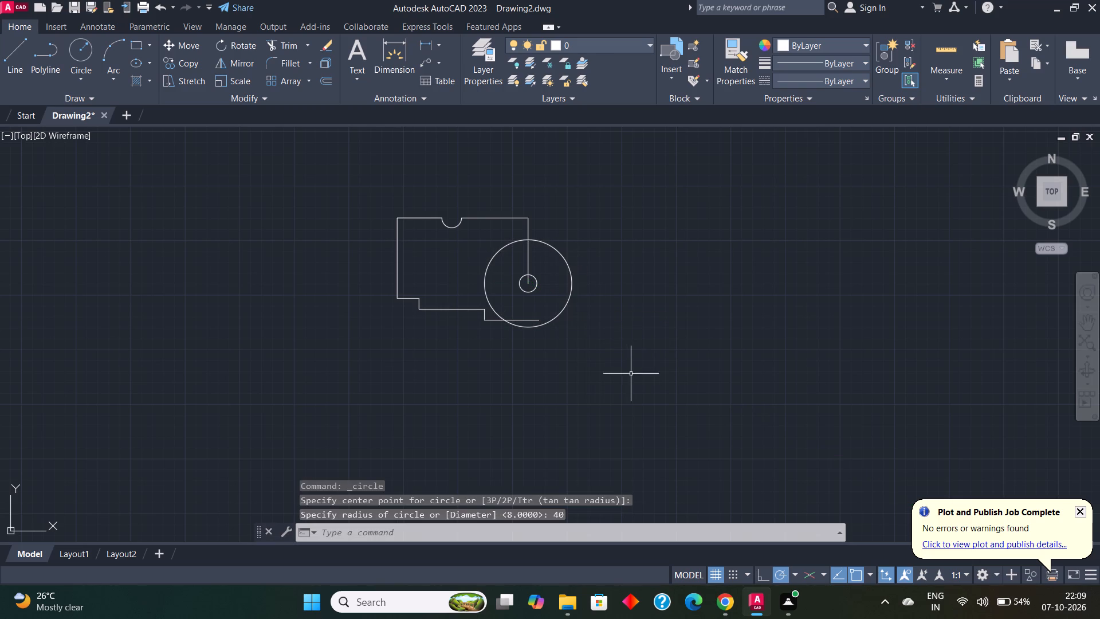
pyautogui.click(556, 251)
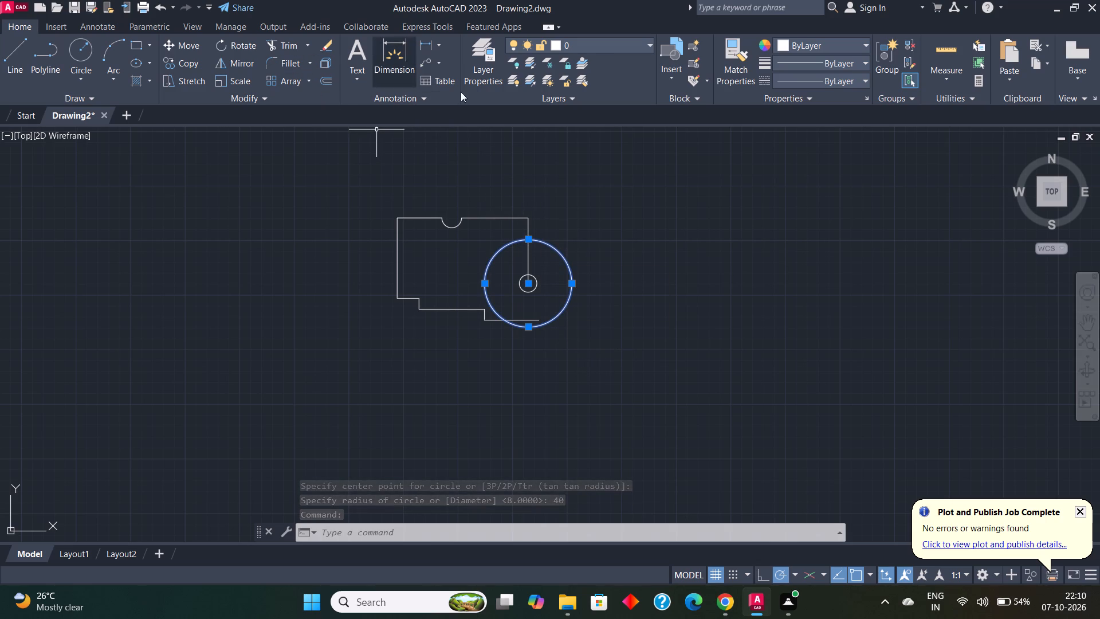
pyautogui.press('Escape')
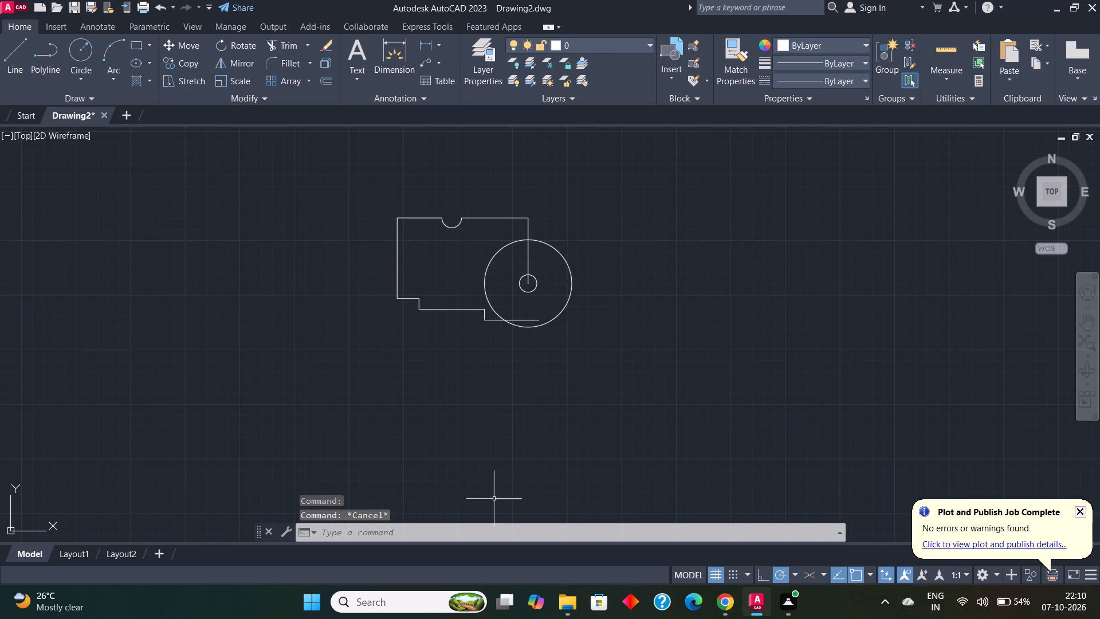
# Create a new layer and assign it the ACAD_ISO02W100 ISO dash linetype, loaded from acadiso.lin.
pyautogui.click(467, 532)
pyautogui.write('lay')
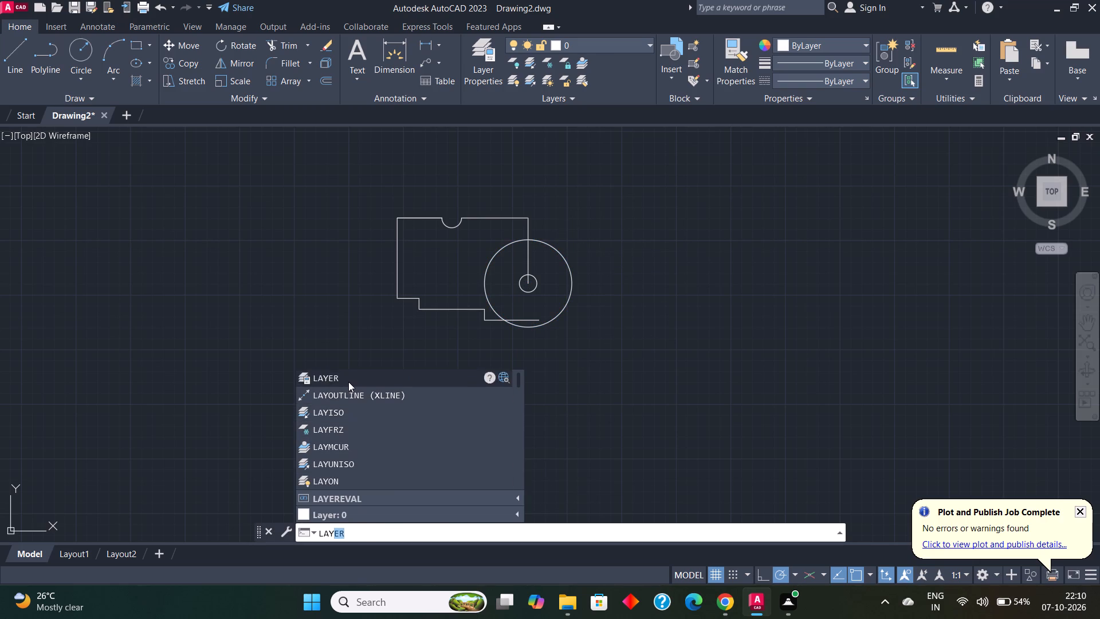
pyautogui.click(348, 382)
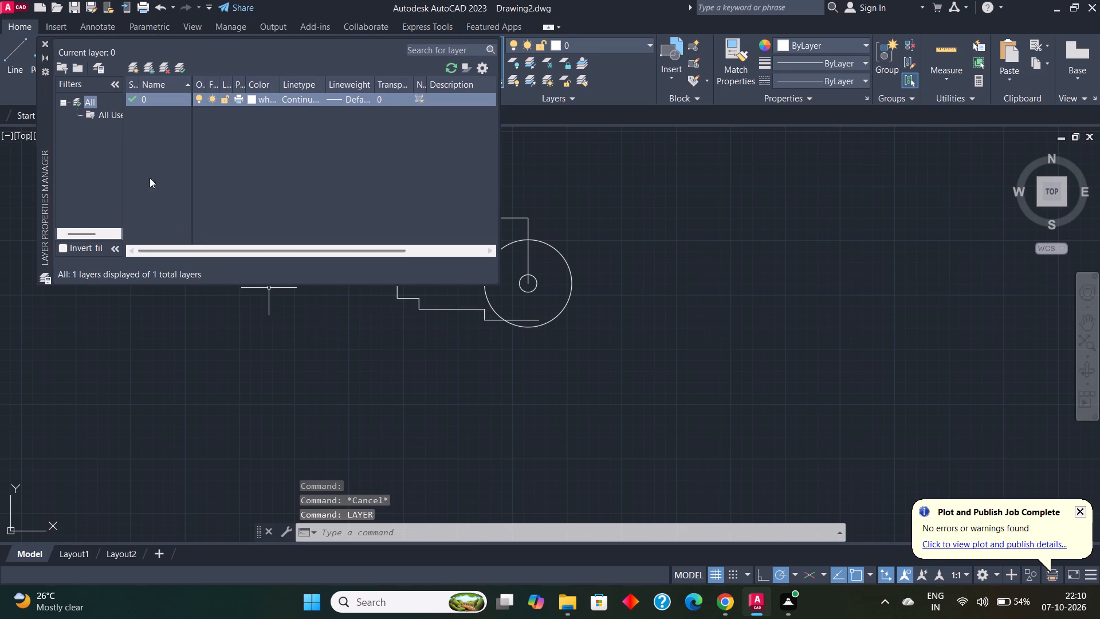
pyautogui.click(131, 69)
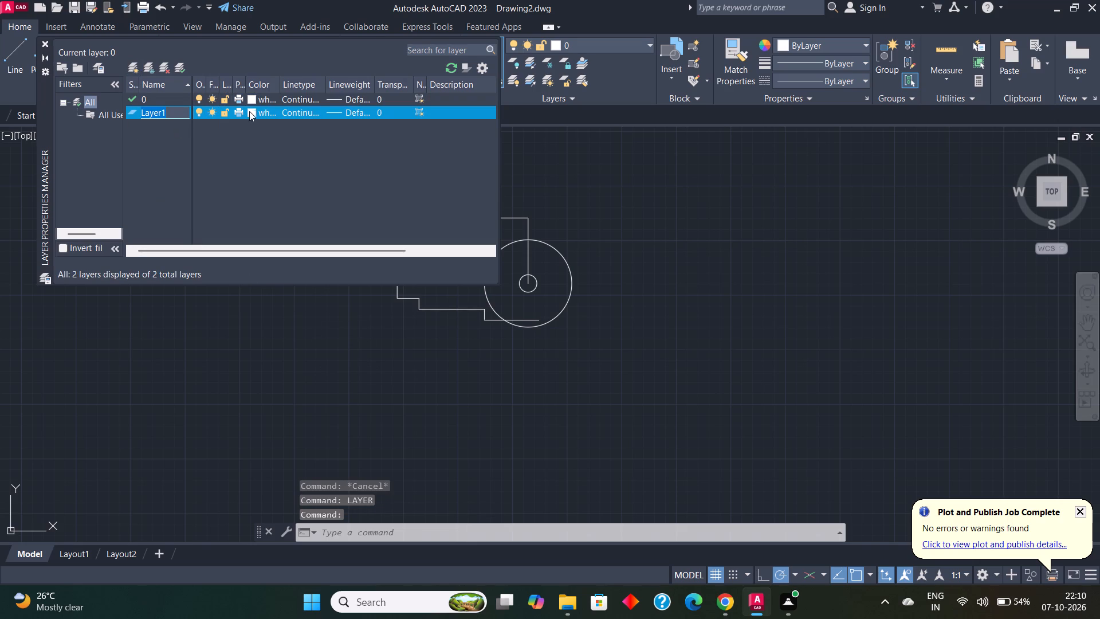
pyautogui.click(254, 113)
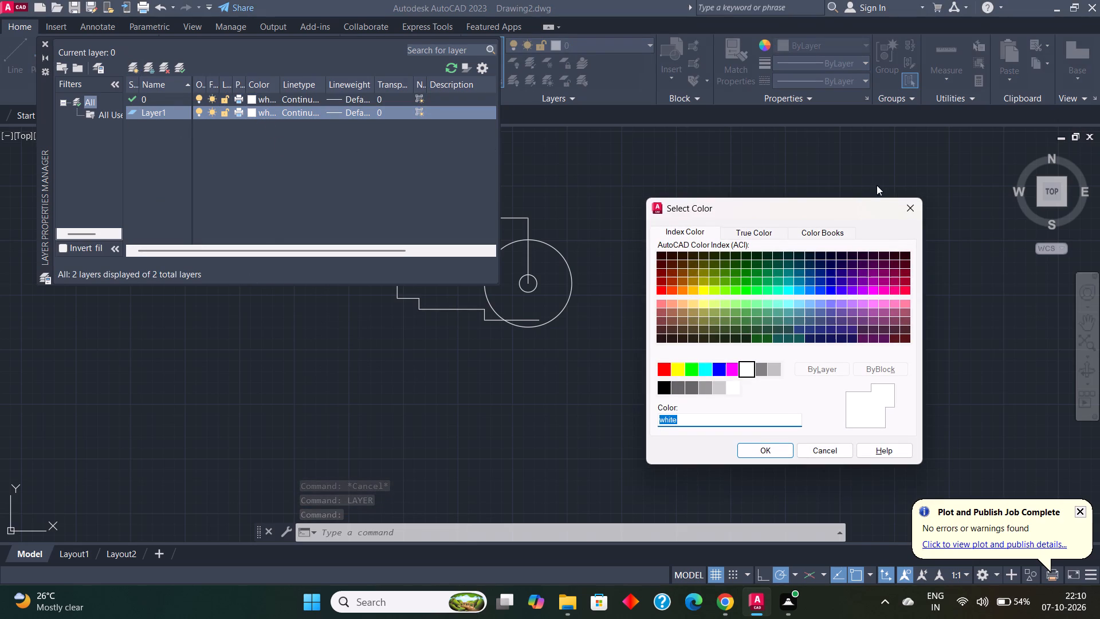
pyautogui.click(907, 210)
pyautogui.click(292, 113)
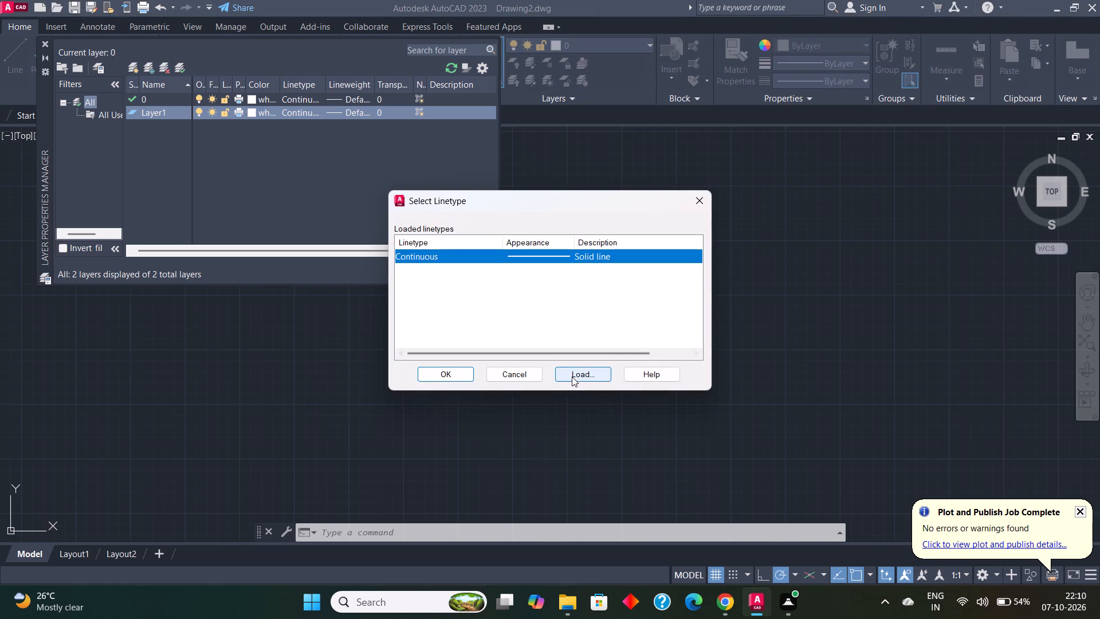
pyautogui.click(572, 377)
pyautogui.click(529, 270)
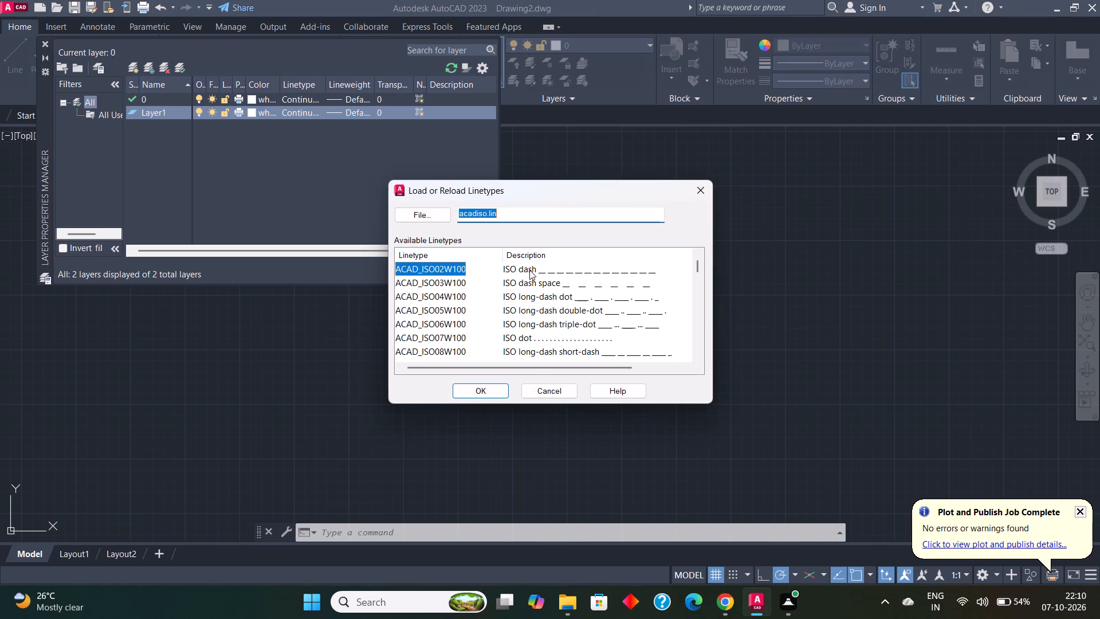
pyautogui.click(490, 386)
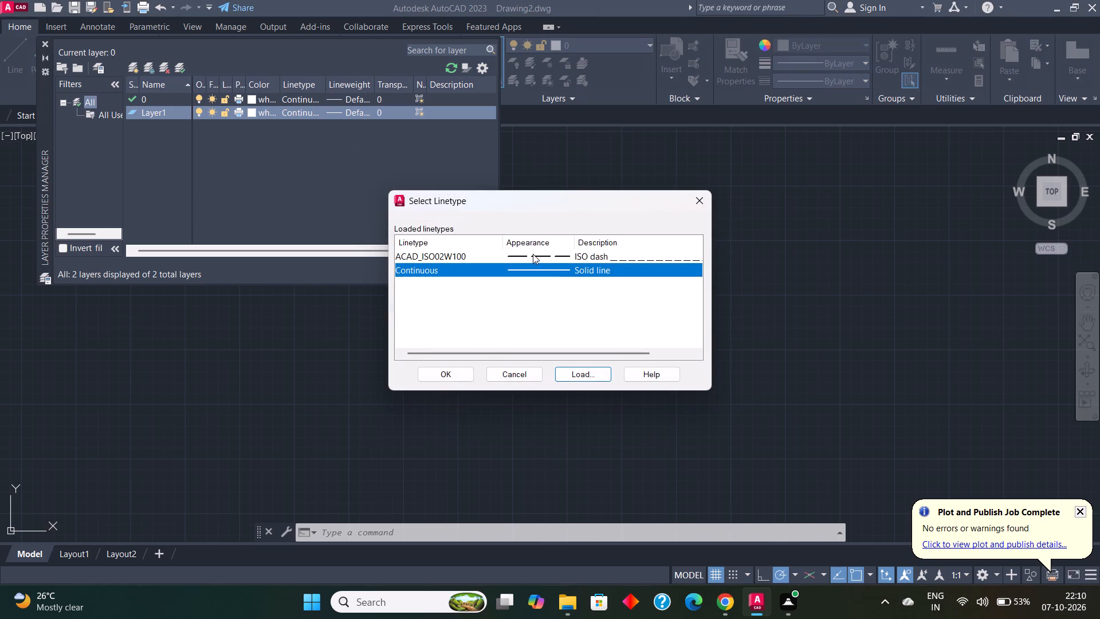
pyautogui.click(532, 253)
pyautogui.click(435, 377)
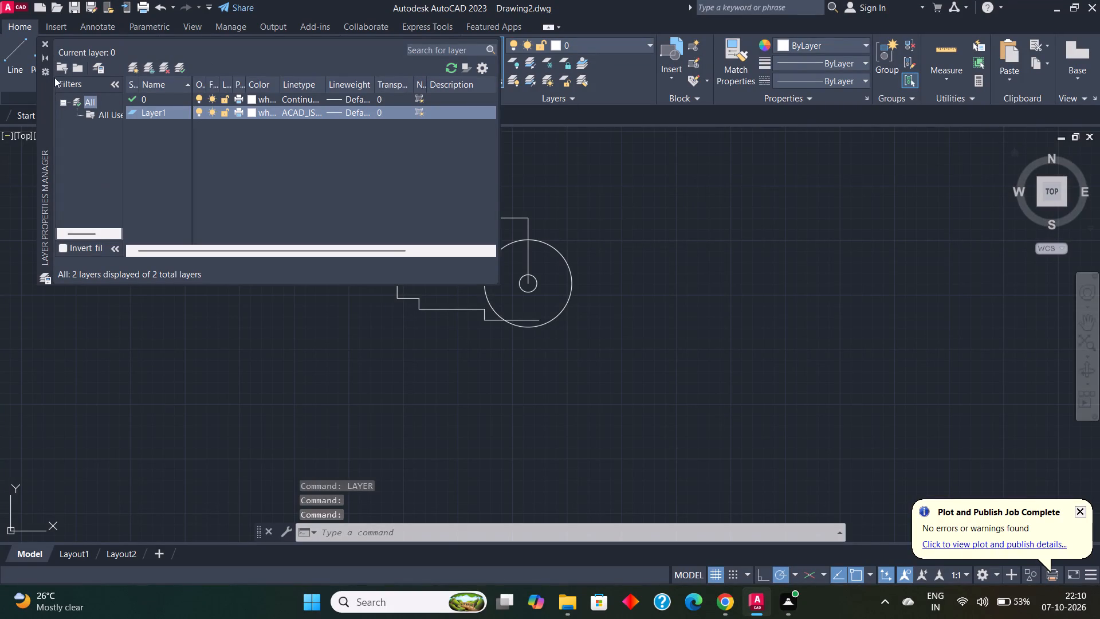
pyautogui.click(45, 42)
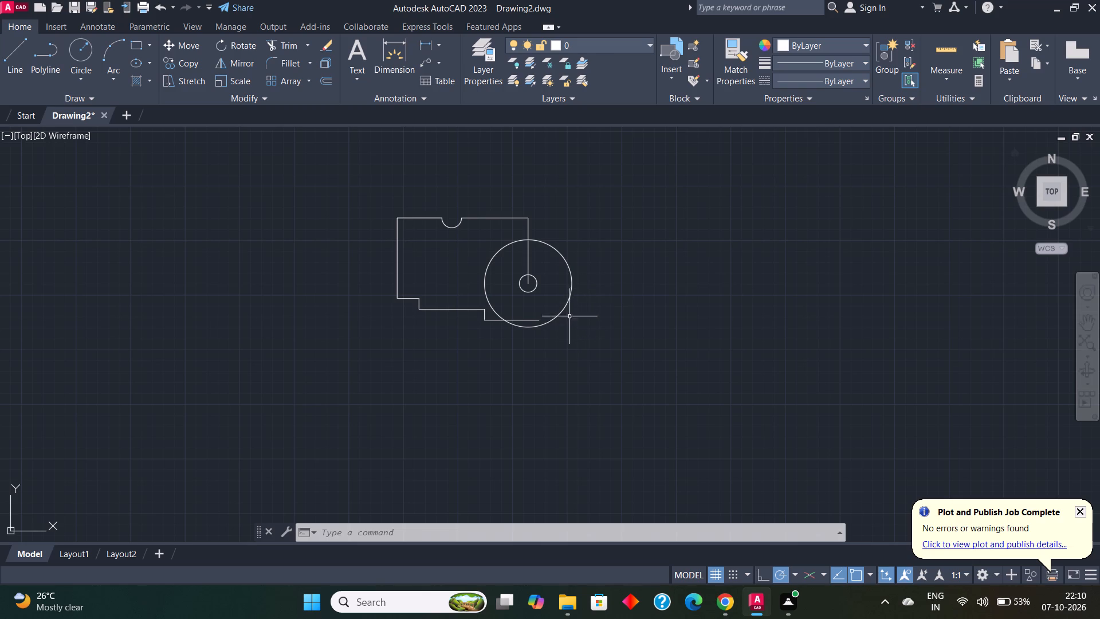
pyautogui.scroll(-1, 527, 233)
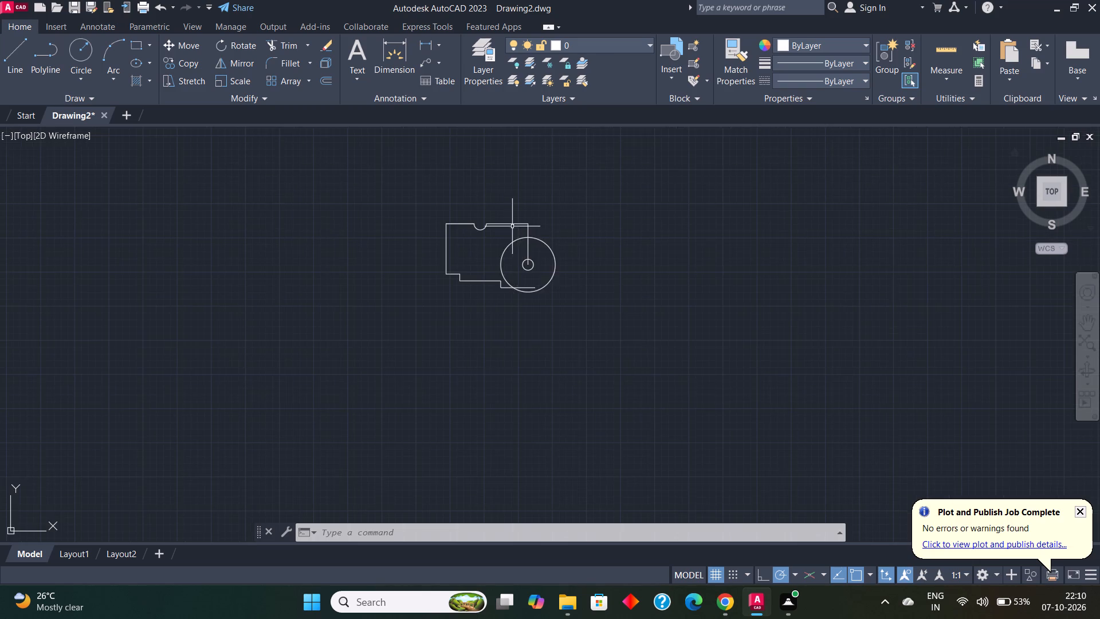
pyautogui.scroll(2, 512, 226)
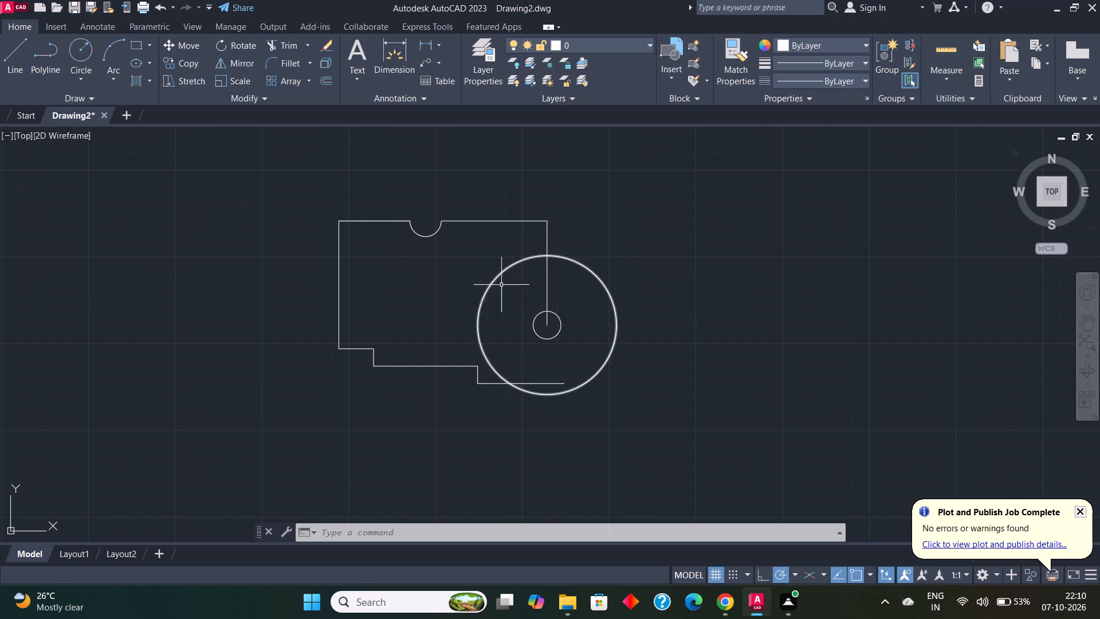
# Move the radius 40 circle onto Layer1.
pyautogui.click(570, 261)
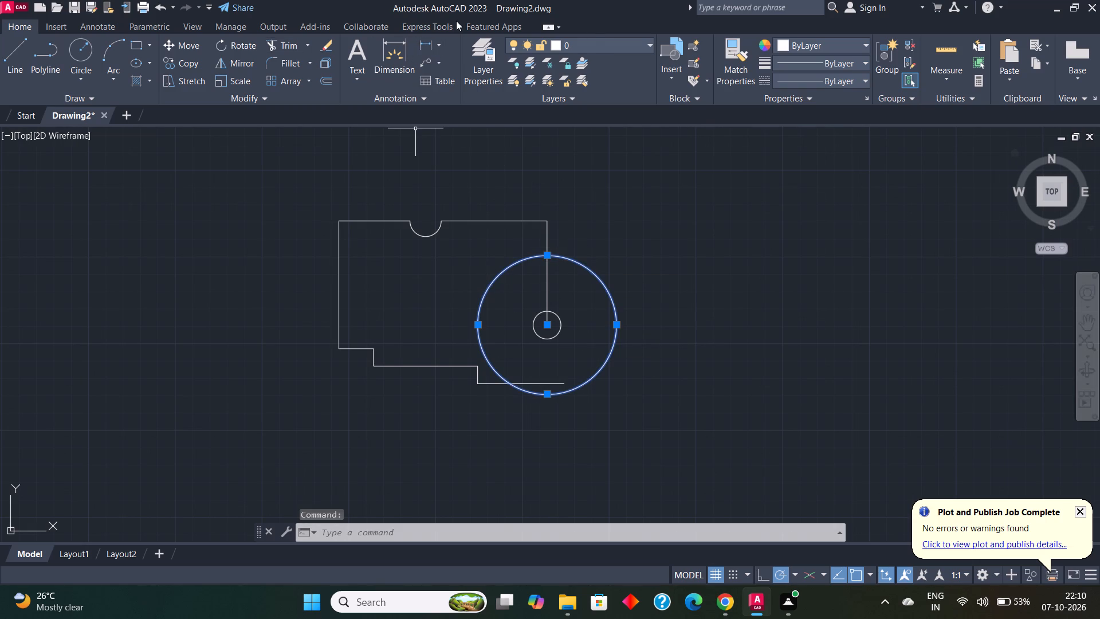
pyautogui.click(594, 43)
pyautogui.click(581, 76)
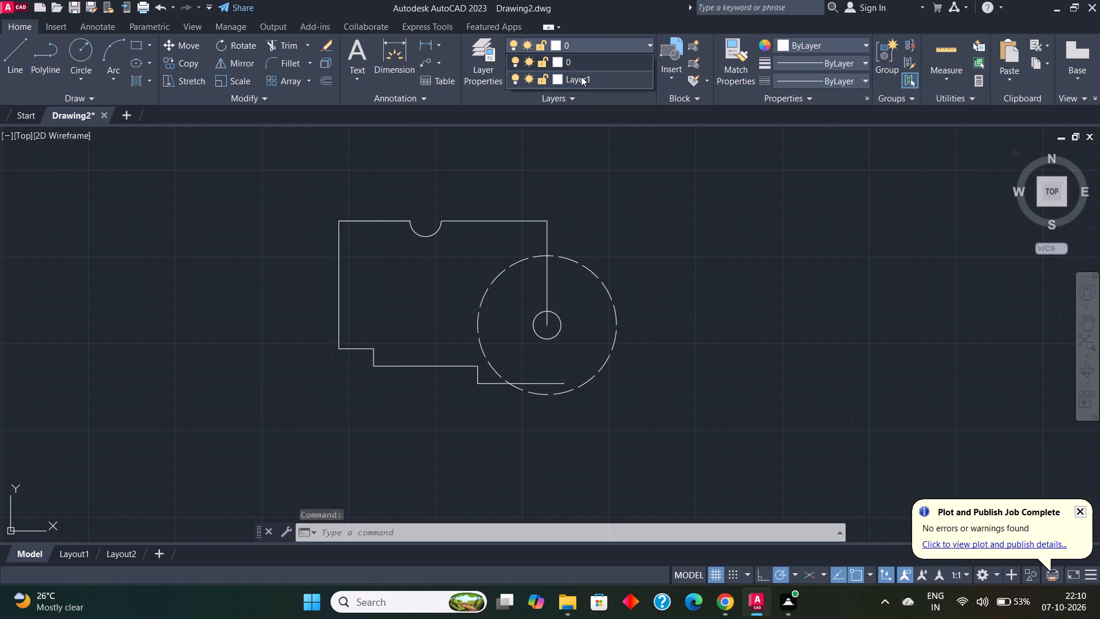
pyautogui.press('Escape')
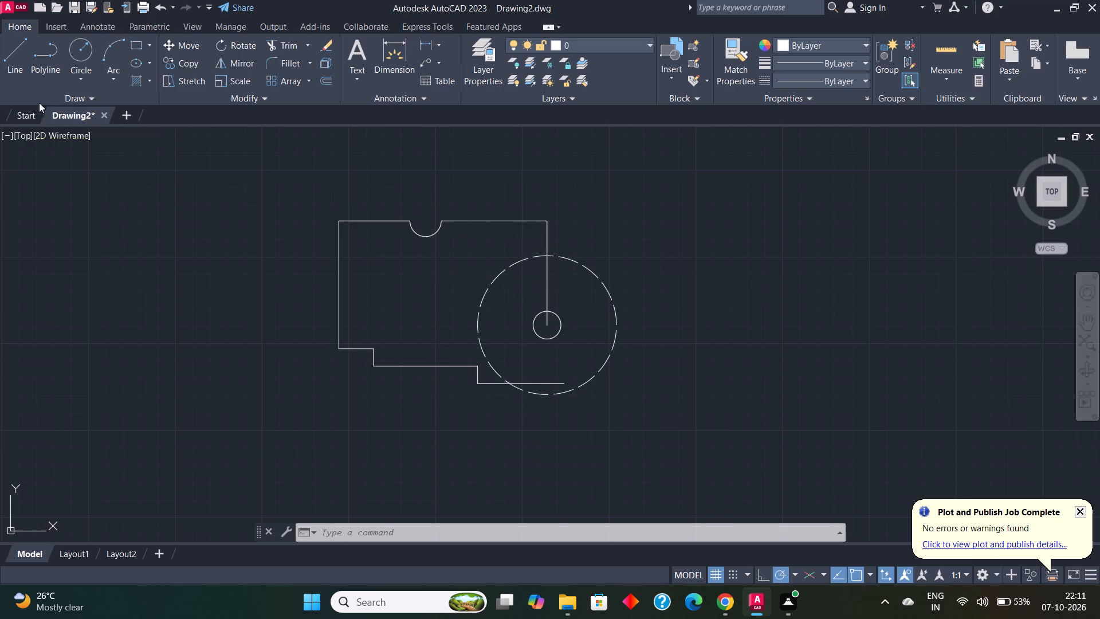
# Draw a horizontal line from the centre of the diameter 16 circle rightward to just past the radius 40 circle.
pyautogui.click(14, 53)
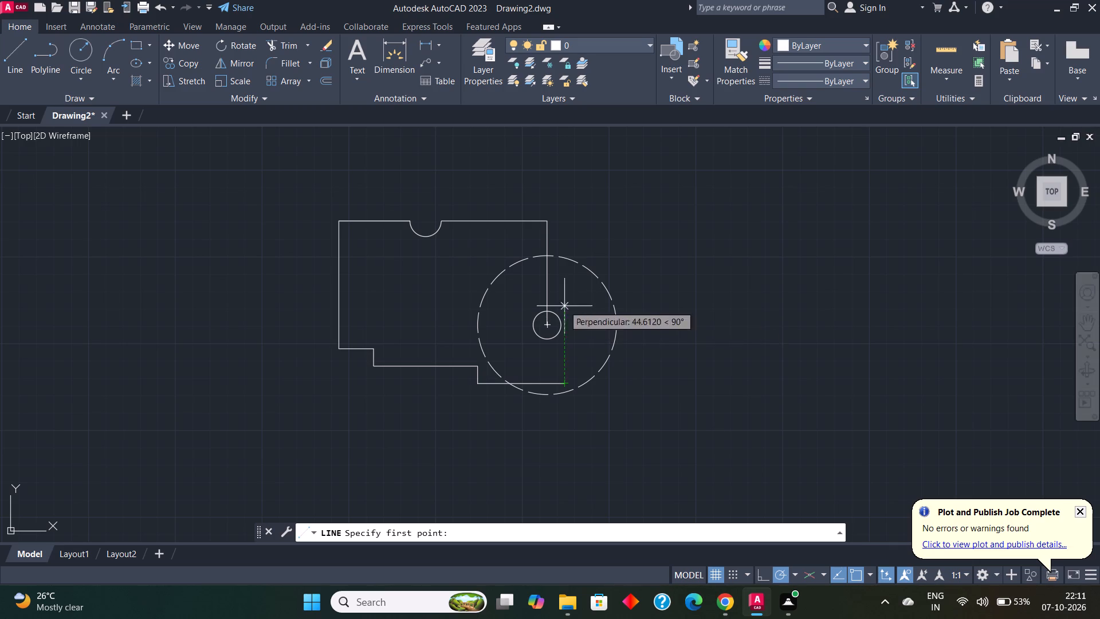
pyautogui.press('Escape')
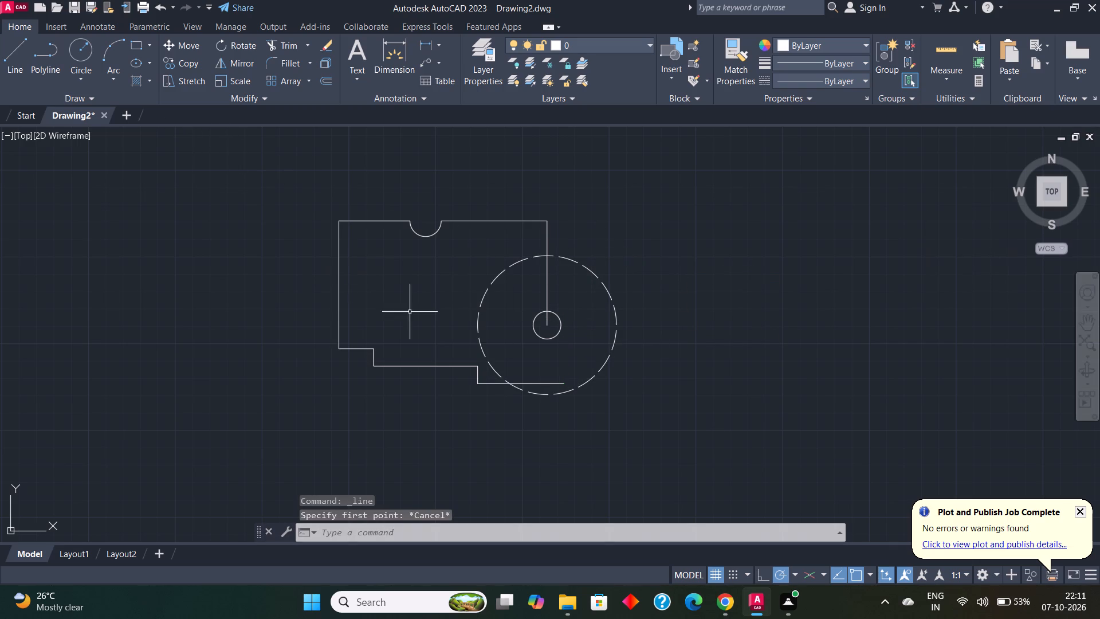
pyautogui.click(19, 65)
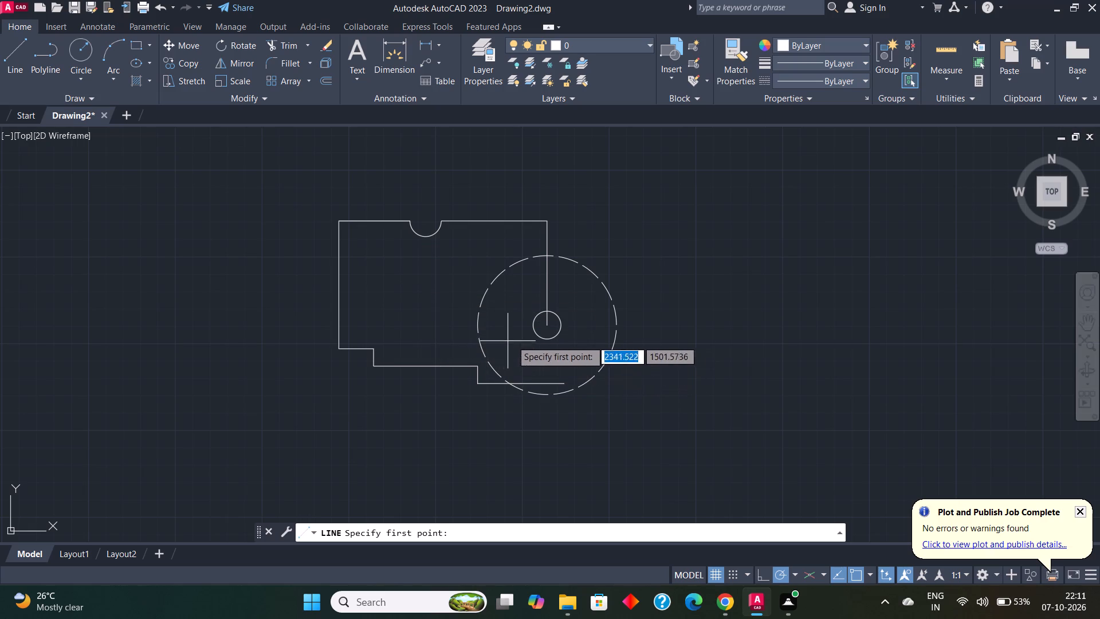
pyautogui.click(545, 327)
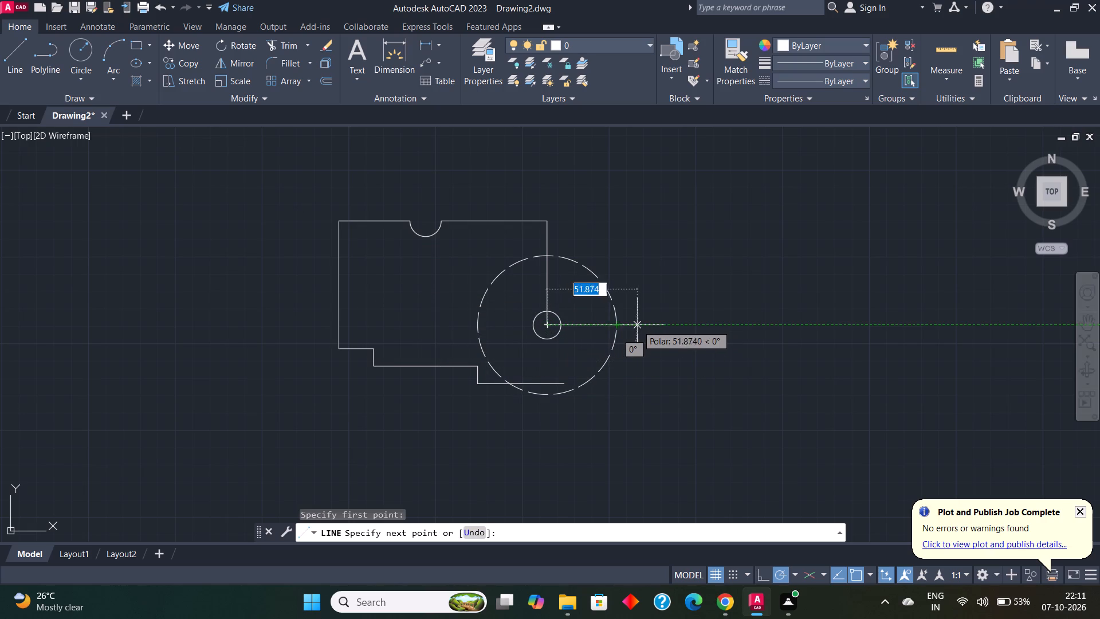
pyautogui.click(643, 324)
pyautogui.press('Escape')
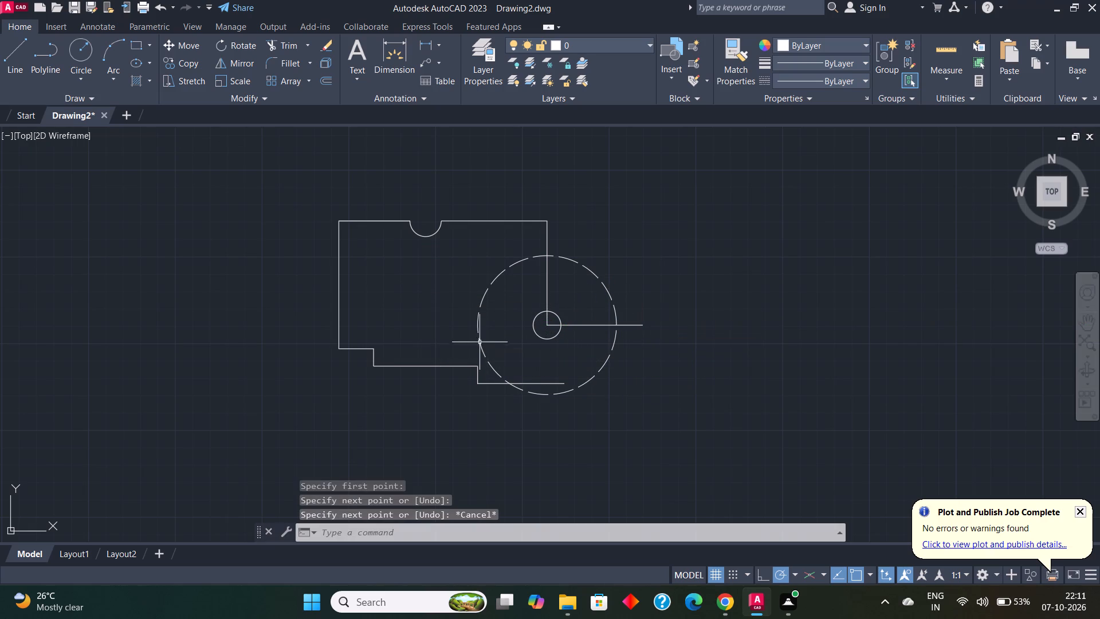
# Draw a circle of radius 7 centred on the top quadrant of the radius 40 circle, on the vertical line.
pyautogui.click(74, 72)
pyautogui.click(131, 104)
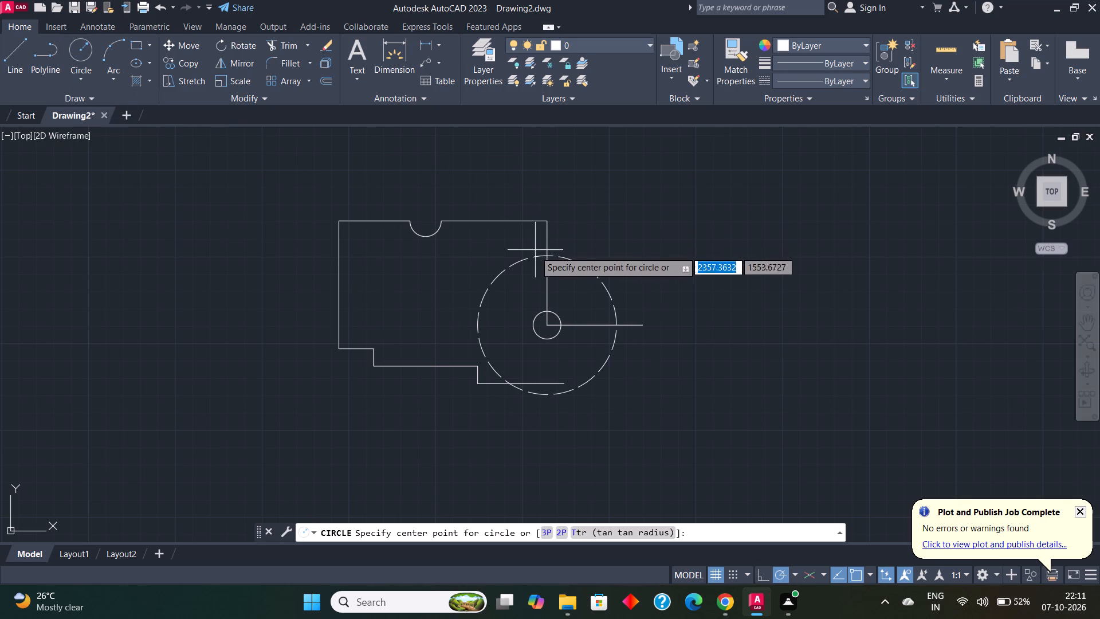
pyautogui.click(545, 258)
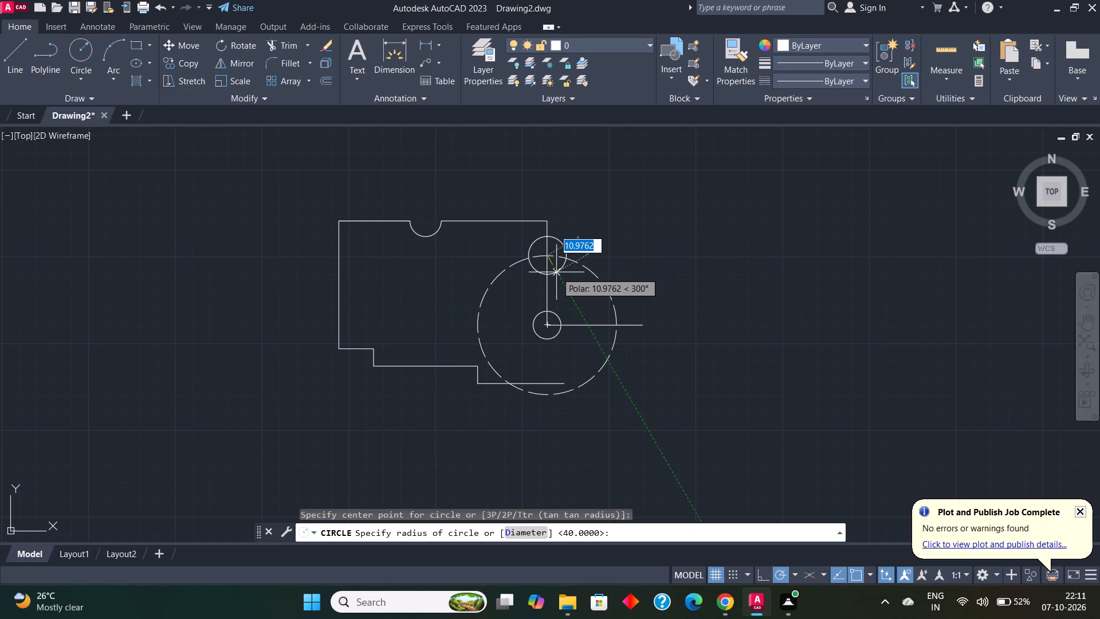
pyautogui.press('7')
pyautogui.press('Return')
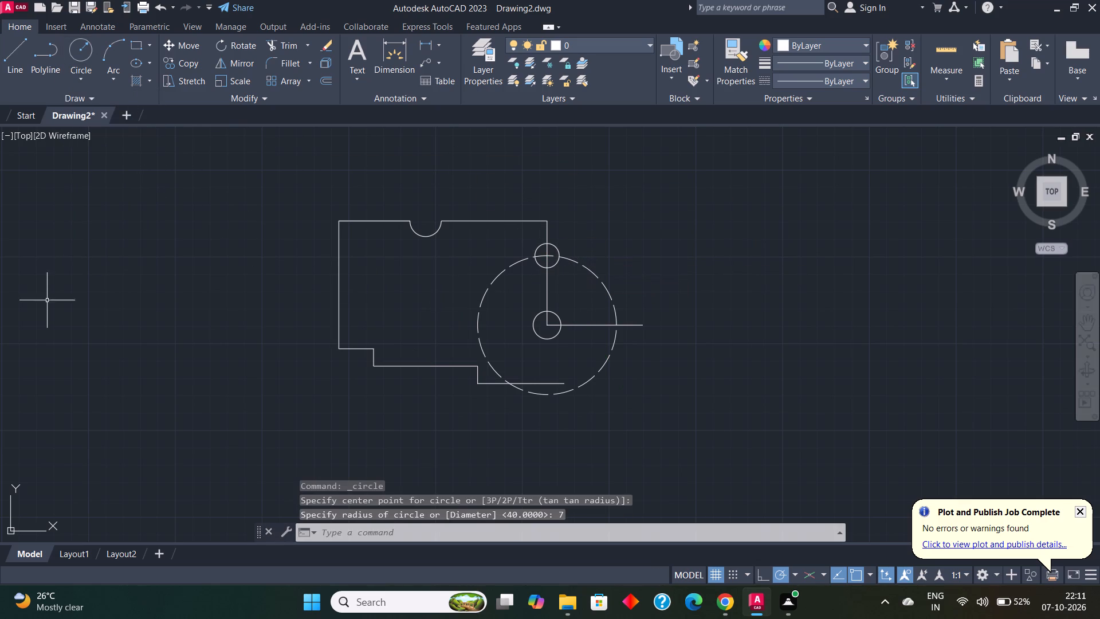
# Draw a circle of radius 7 centred where the horizontal line crosses the right quadrant of the radius 40 circle.
pyautogui.click(78, 72)
pyautogui.click(103, 100)
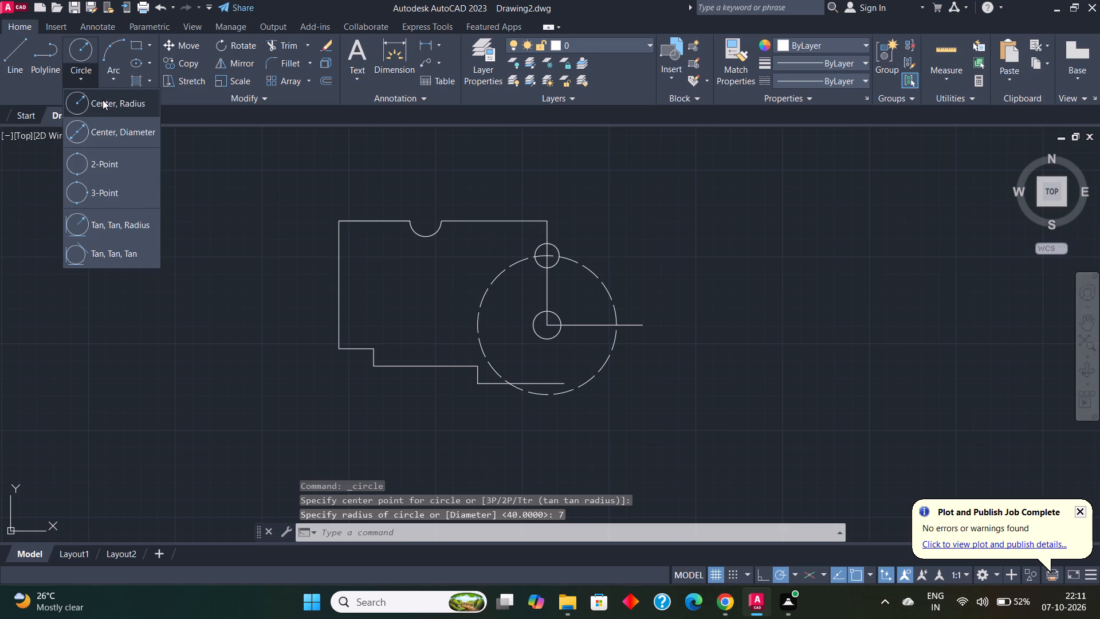
pyautogui.click(618, 325)
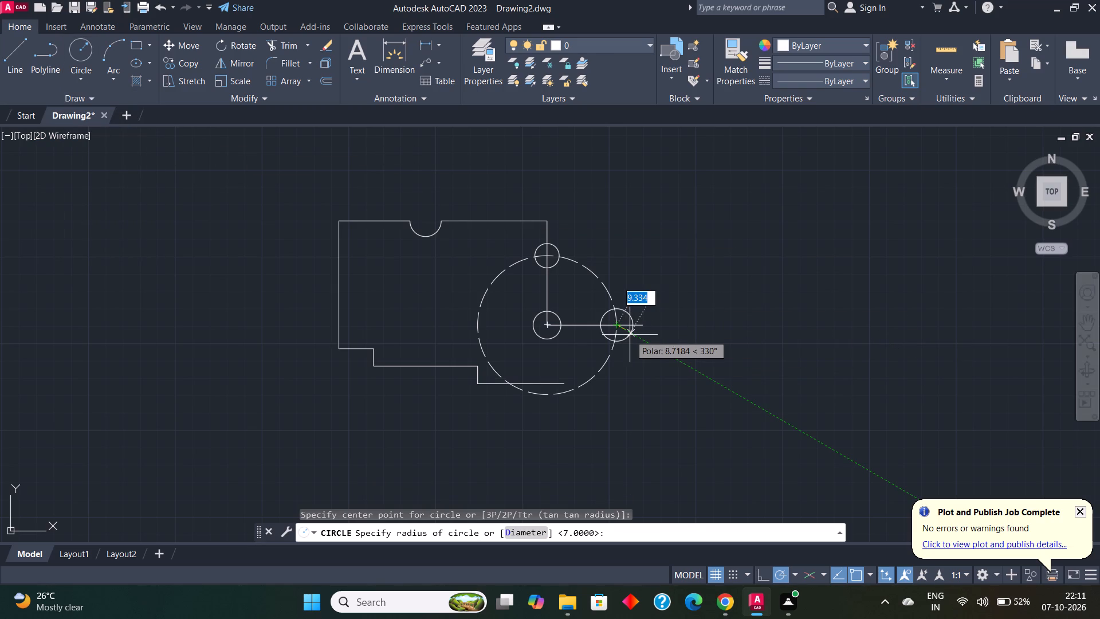
pyautogui.press('7')
pyautogui.press('Return')
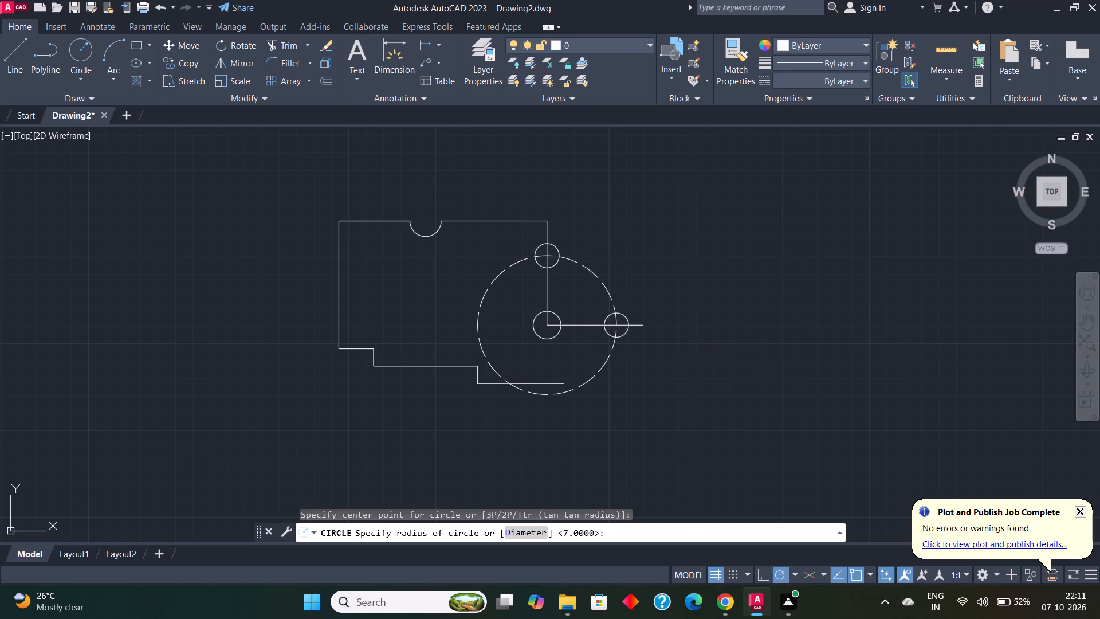
# Trim away the left and lower portions of the radius 40 circle, keeping the upper-right arc between the two radius 7 circles.
pyautogui.click(293, 40)
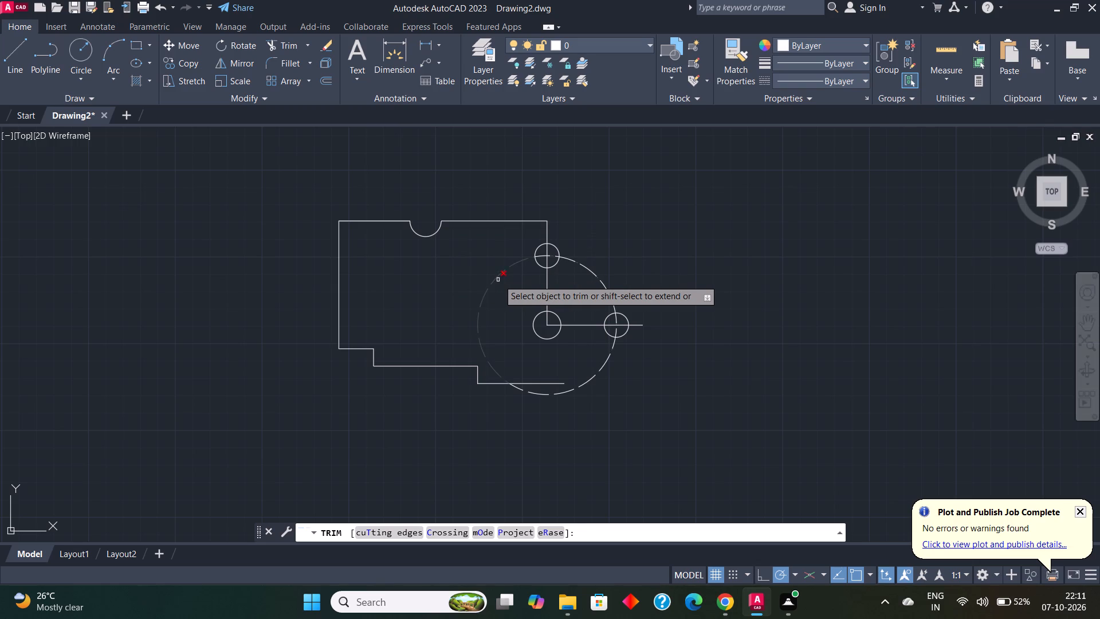
pyautogui.click(498, 280)
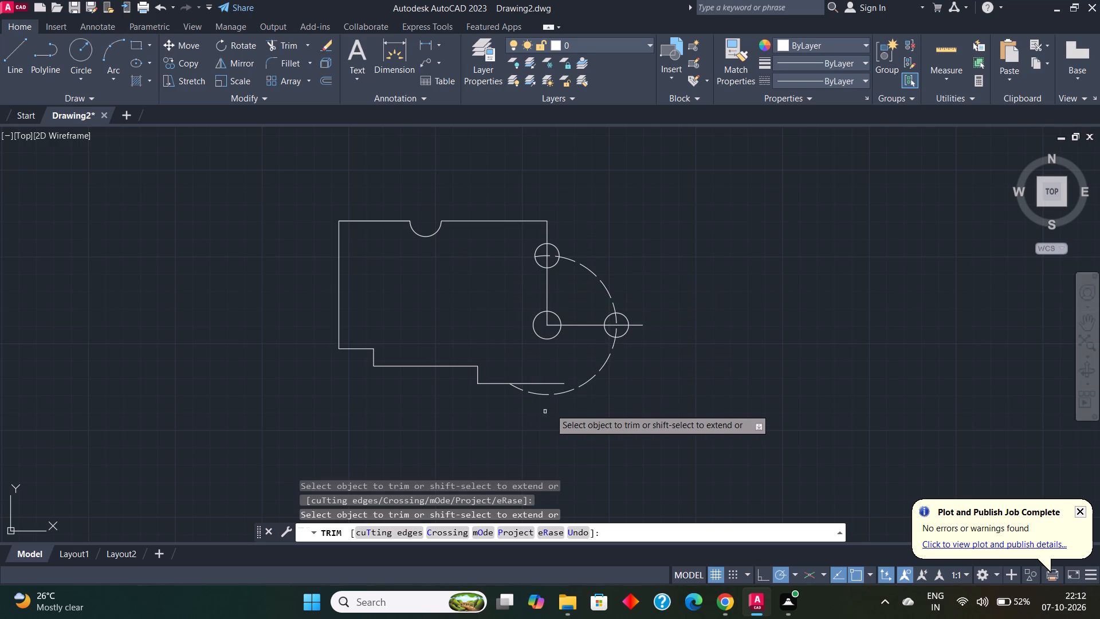
pyautogui.click(563, 394)
pyautogui.press('Escape')
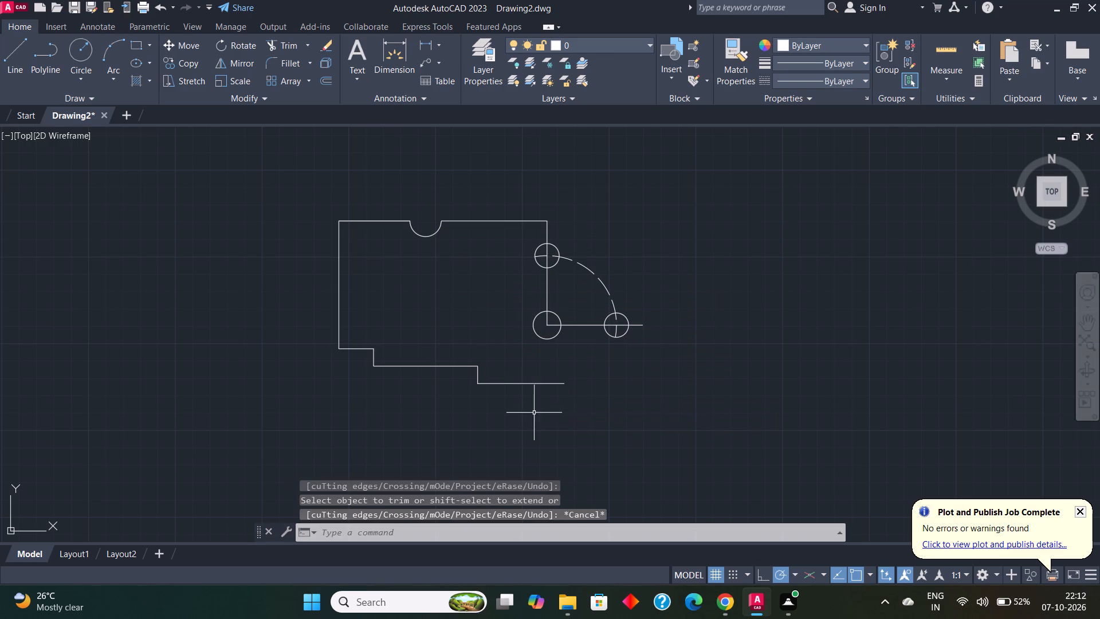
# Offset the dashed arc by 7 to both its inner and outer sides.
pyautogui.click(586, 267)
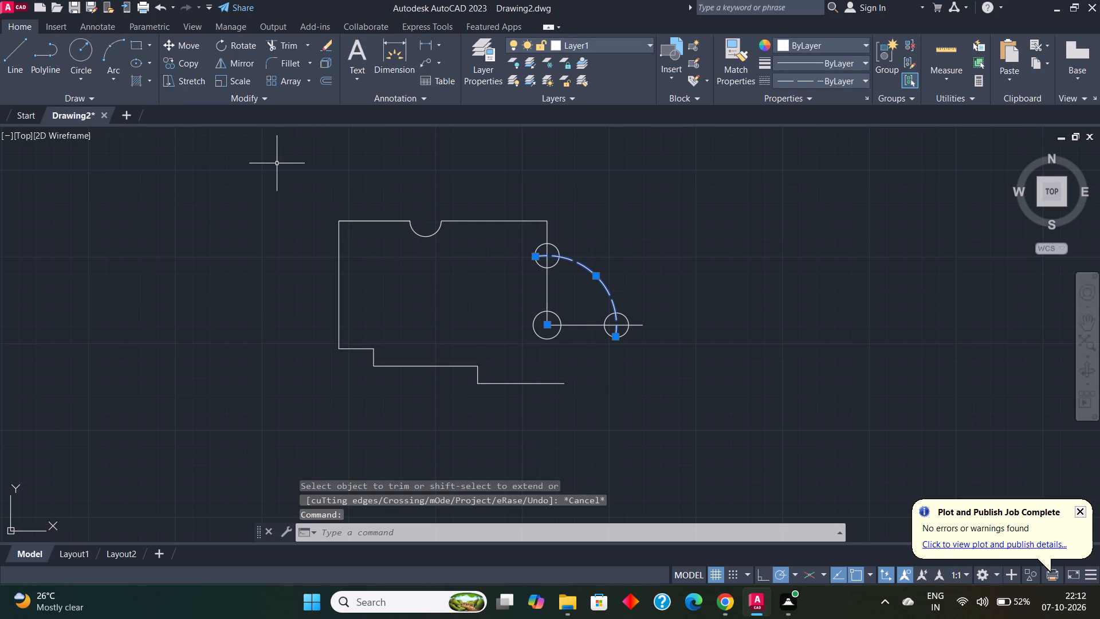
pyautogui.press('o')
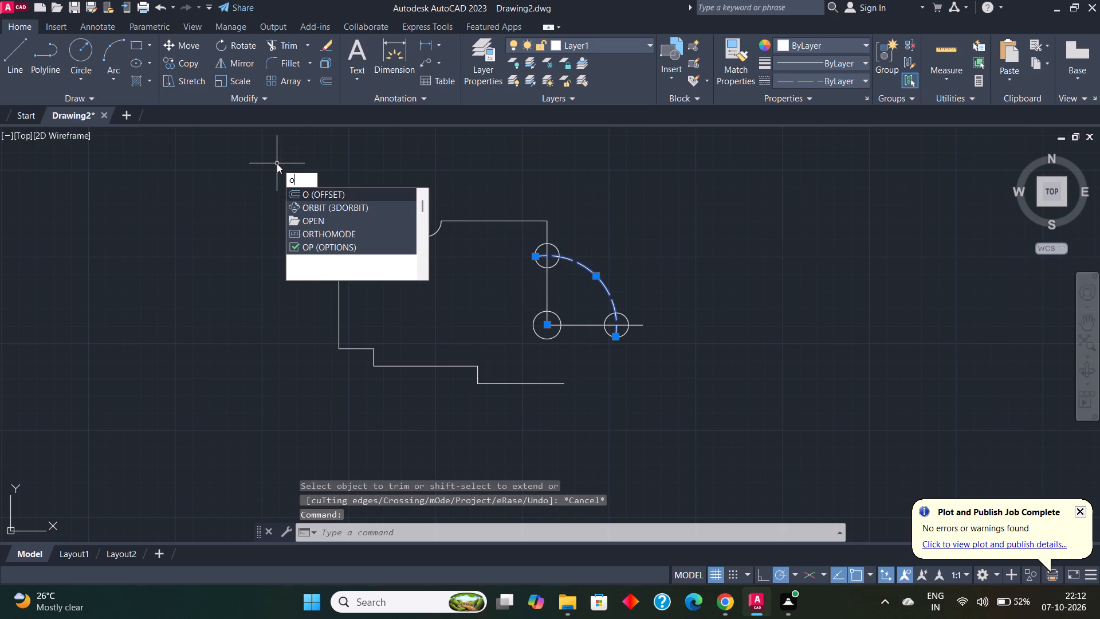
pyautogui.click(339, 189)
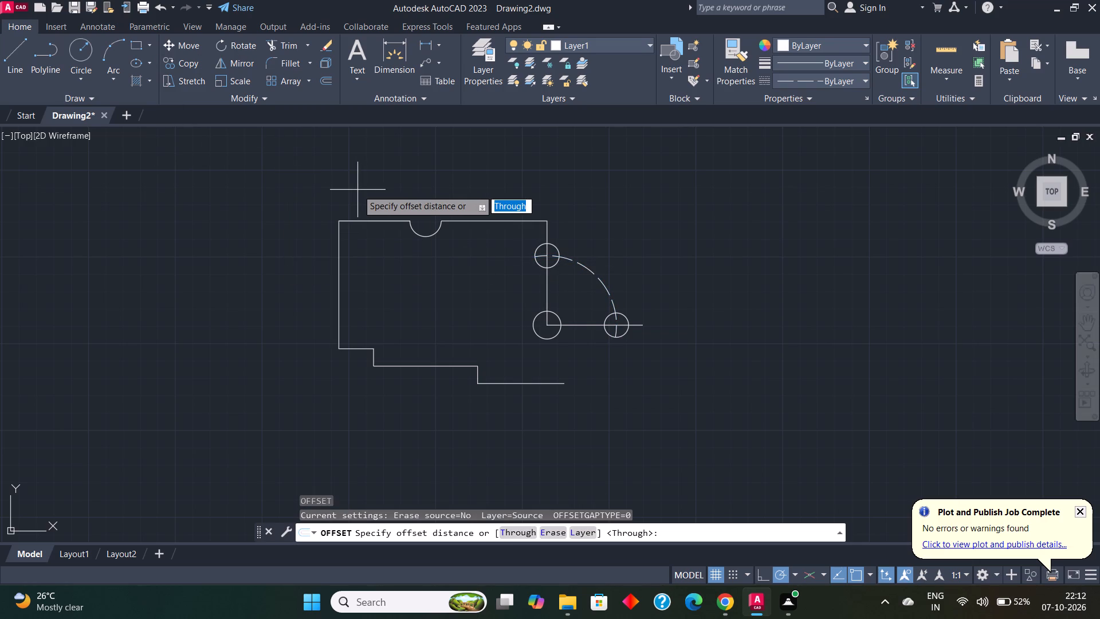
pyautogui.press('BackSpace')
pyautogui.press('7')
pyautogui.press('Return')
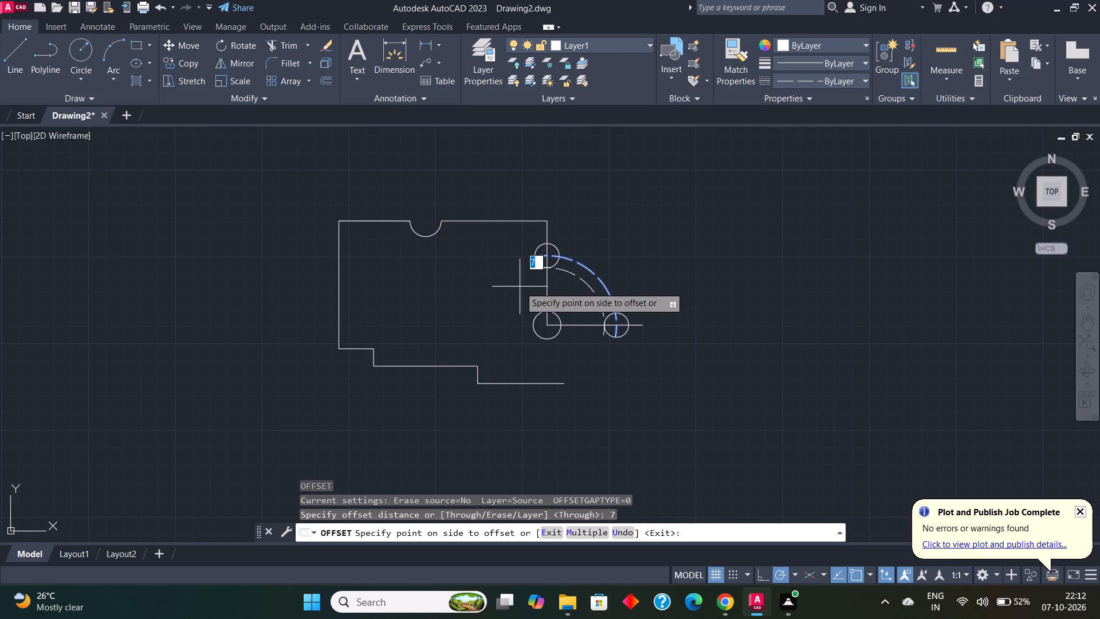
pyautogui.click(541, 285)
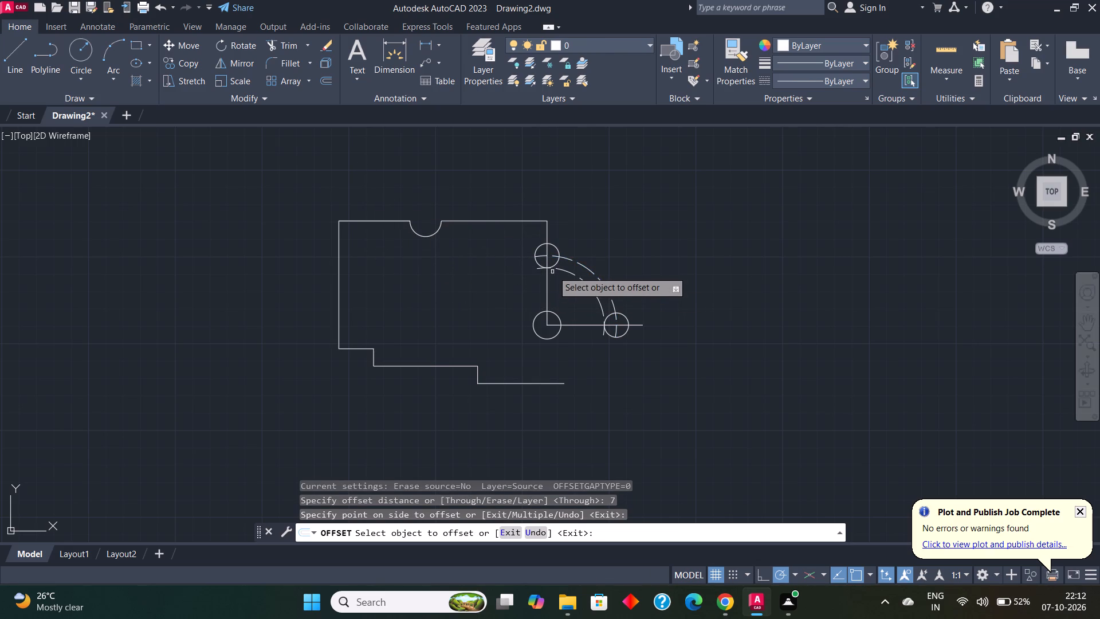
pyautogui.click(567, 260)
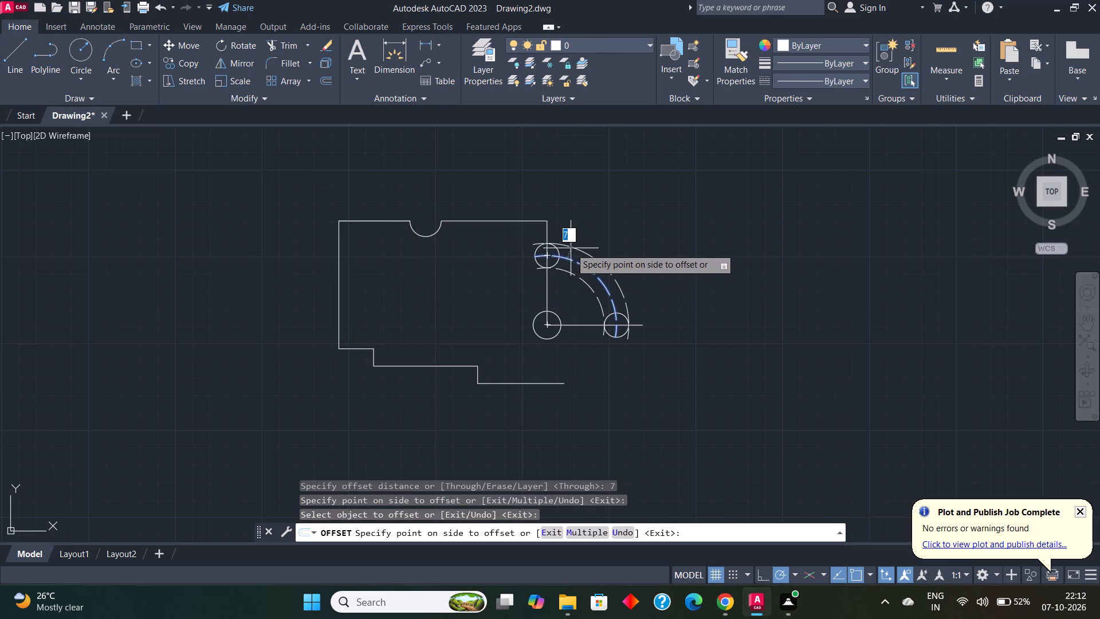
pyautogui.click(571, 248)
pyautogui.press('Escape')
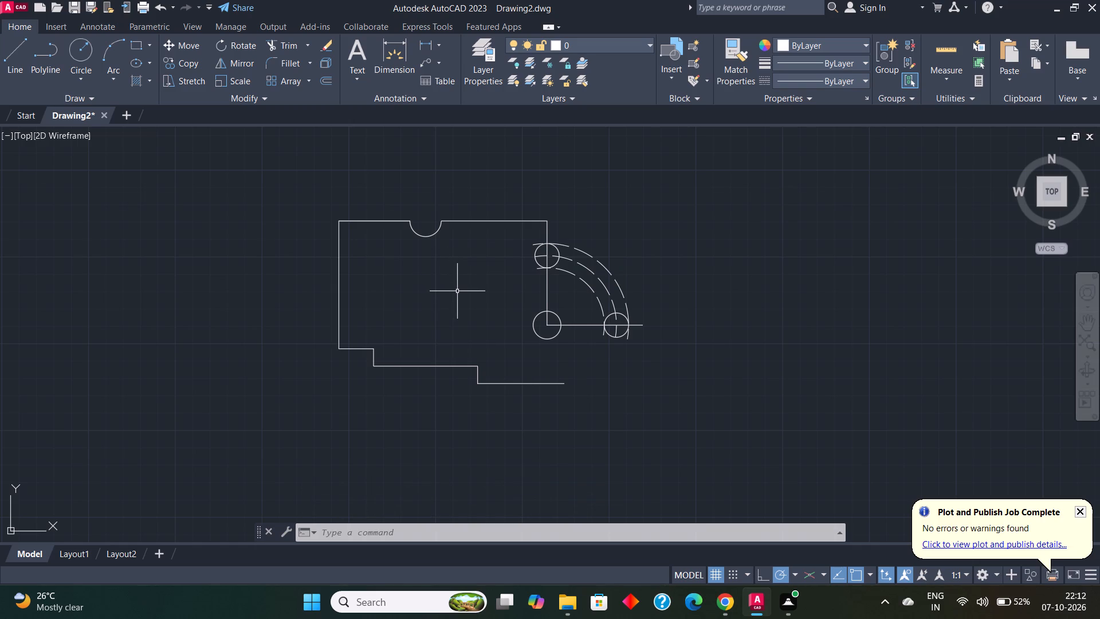
# Move the middle arc running through the centres of the two radius 7 circles onto layer 0.
pyautogui.click(588, 269)
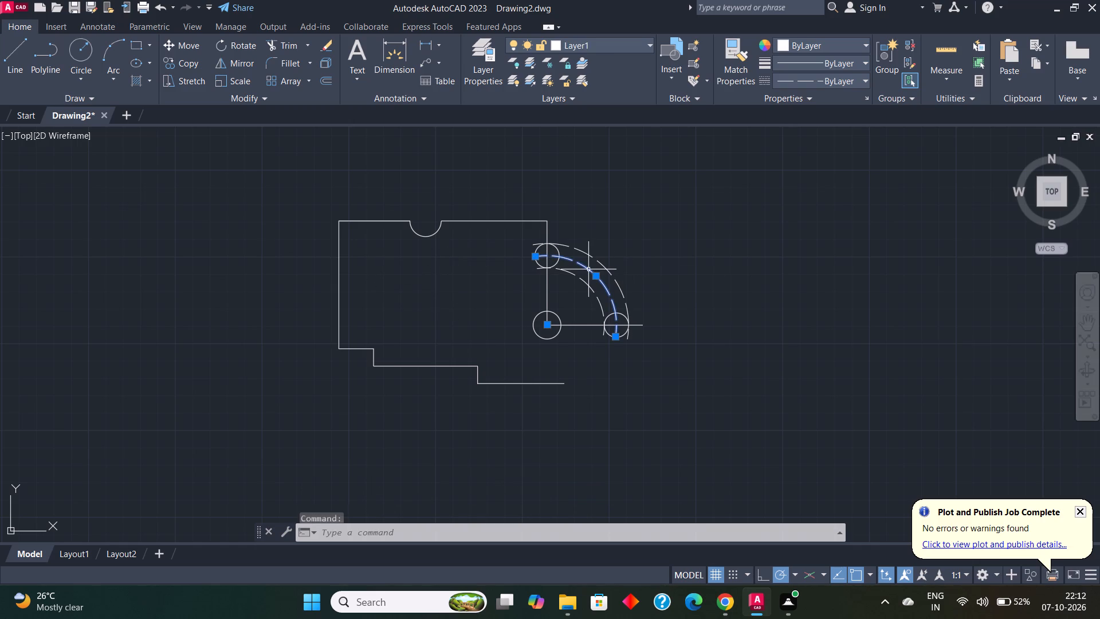
pyautogui.click(599, 44)
pyautogui.click(596, 57)
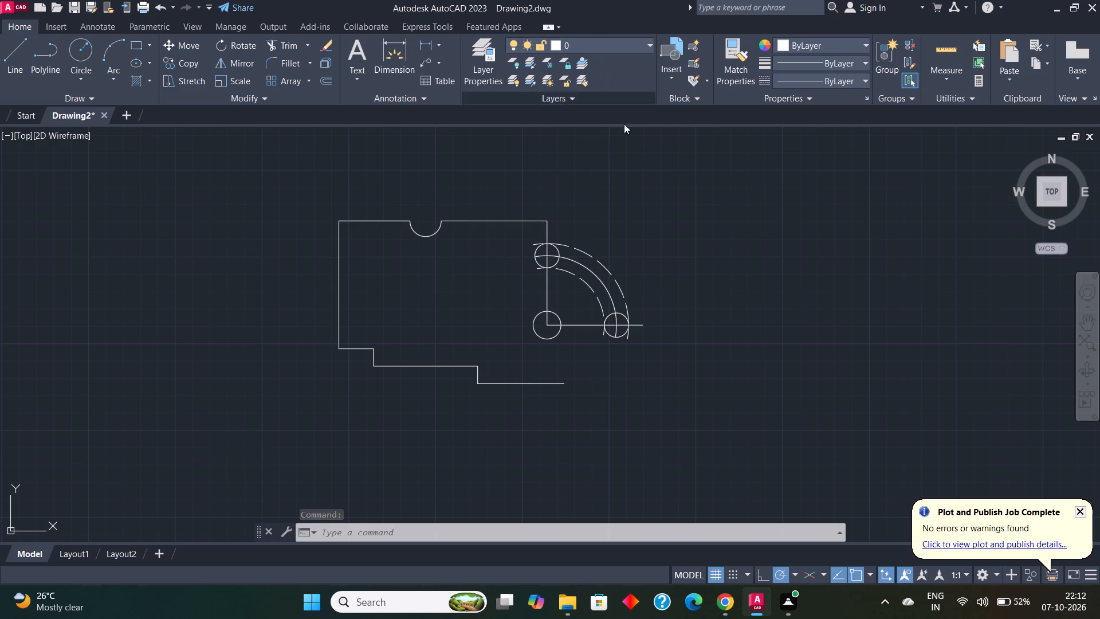
pyautogui.press('Escape')
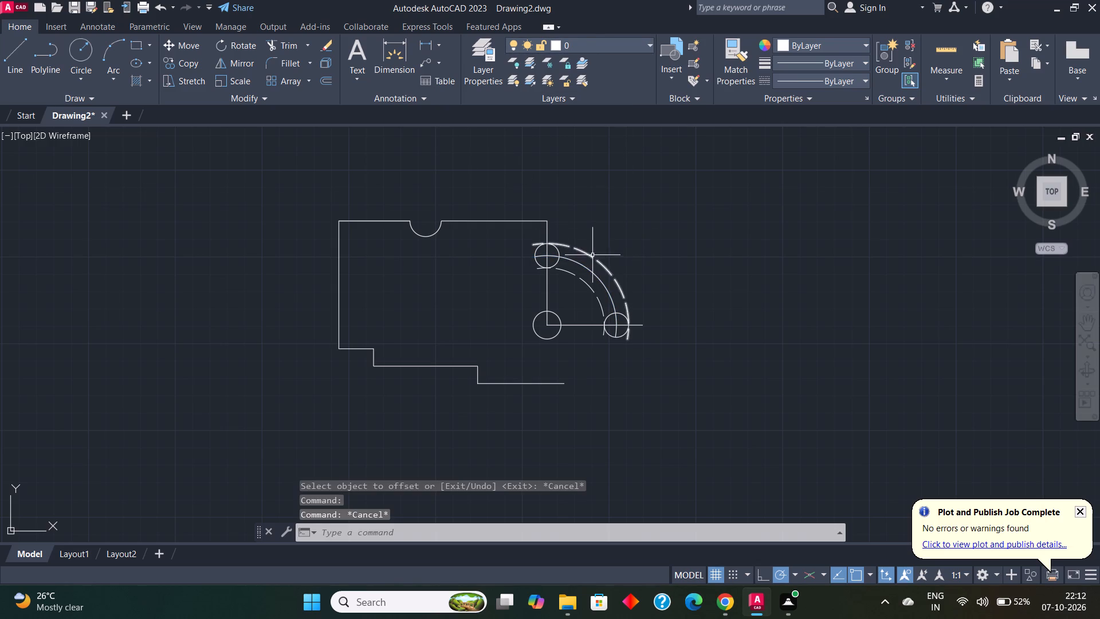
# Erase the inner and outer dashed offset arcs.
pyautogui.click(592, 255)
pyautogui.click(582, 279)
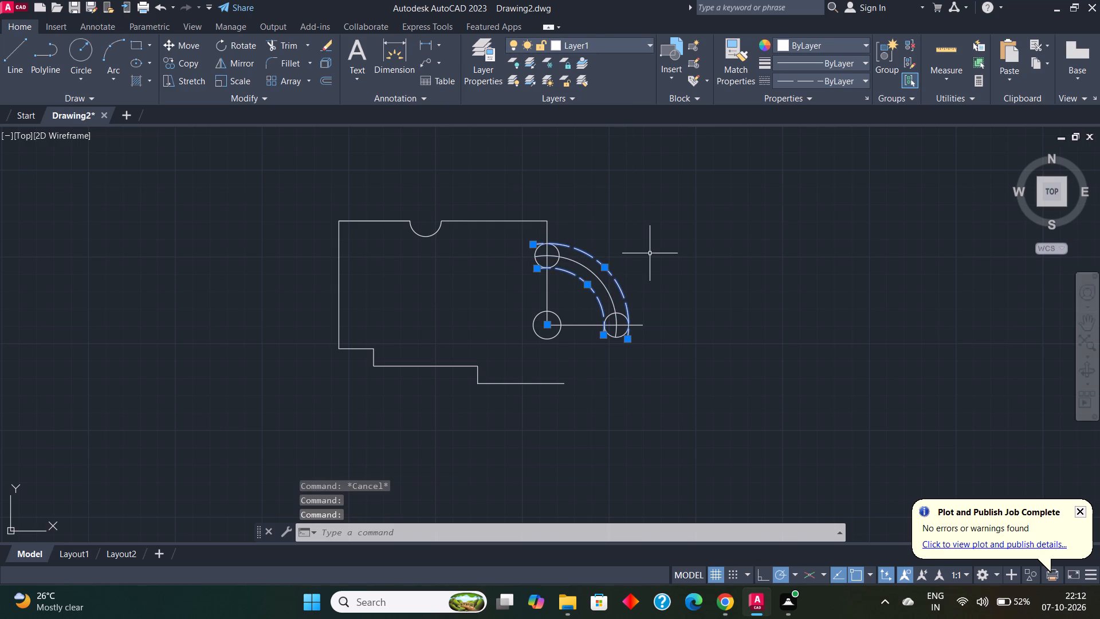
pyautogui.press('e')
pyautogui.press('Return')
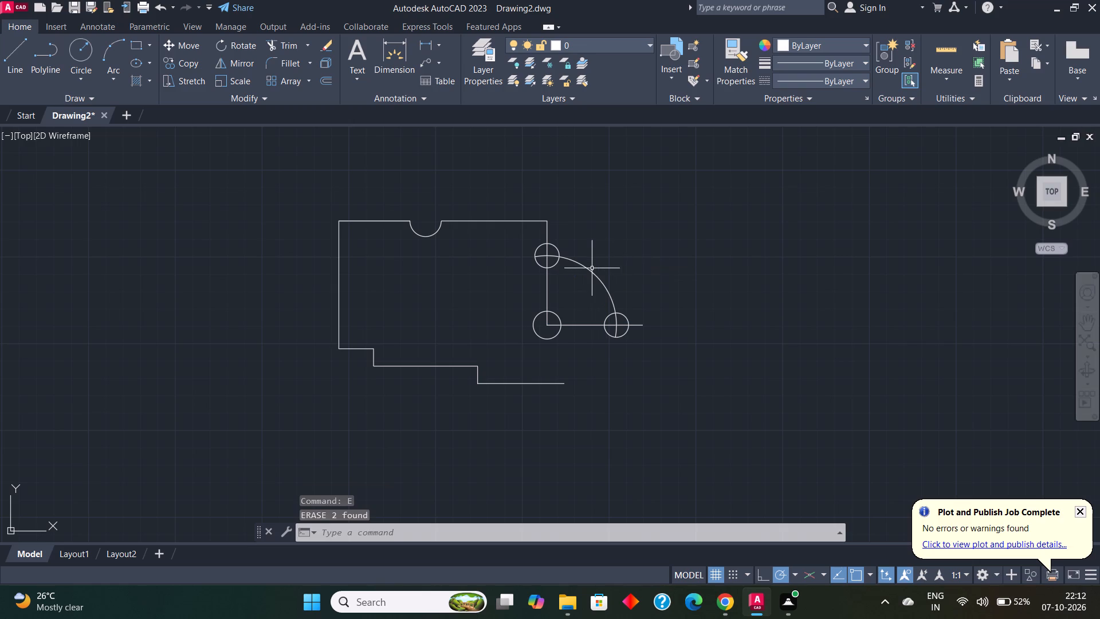
# Offset the continuous middle arc by 7 to both its inner and outer sides.
pyautogui.click(591, 268)
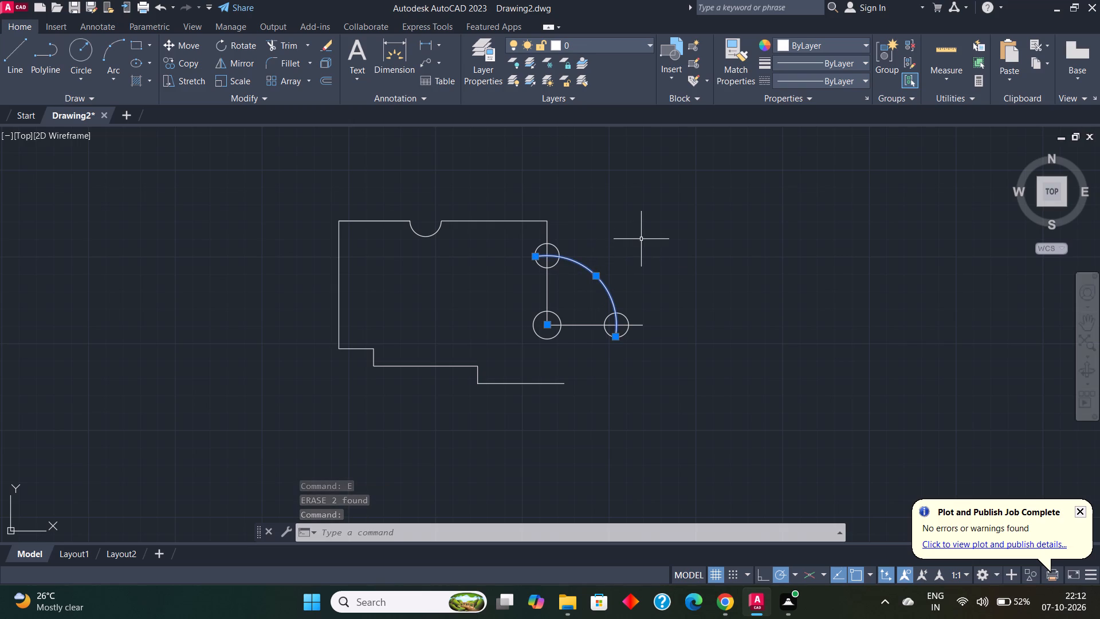
pyautogui.press('o')
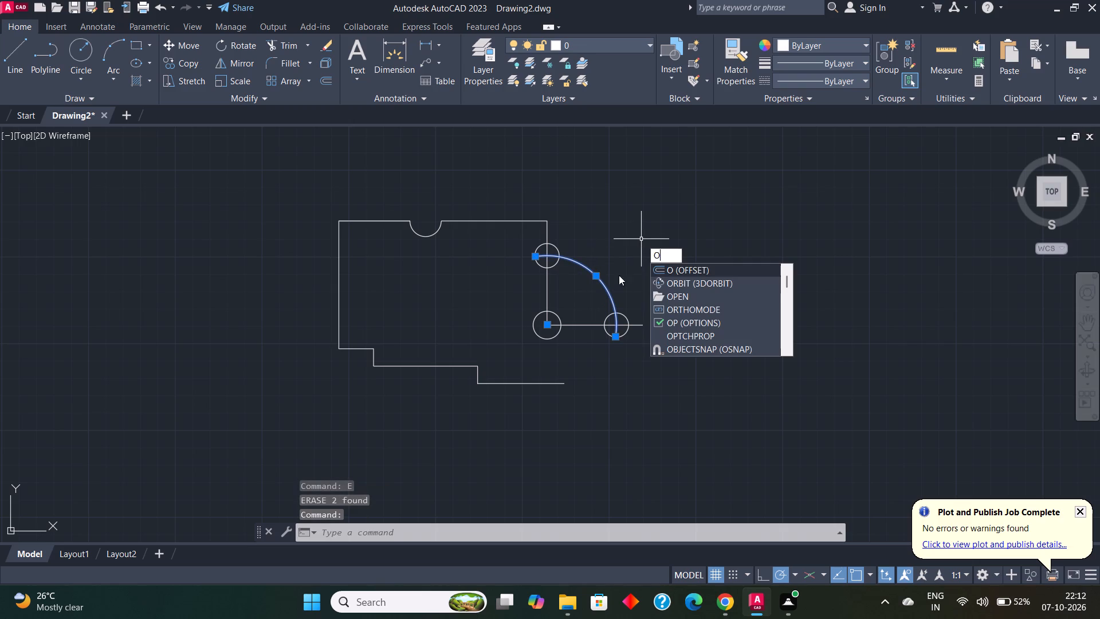
pyautogui.click(702, 267)
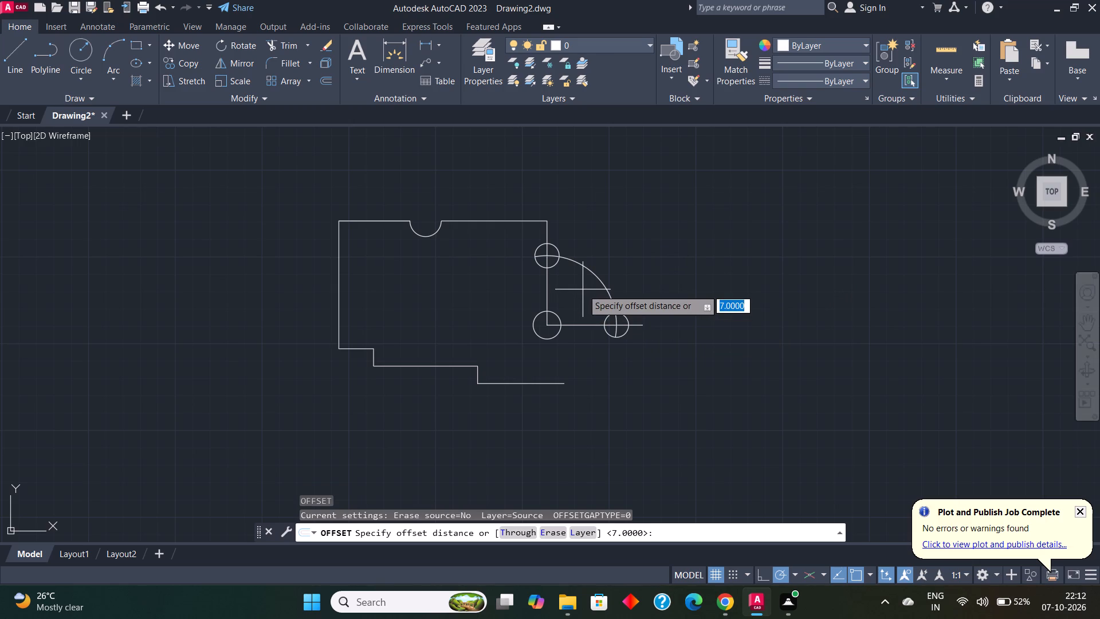
pyautogui.press('7')
pyautogui.press('Return')
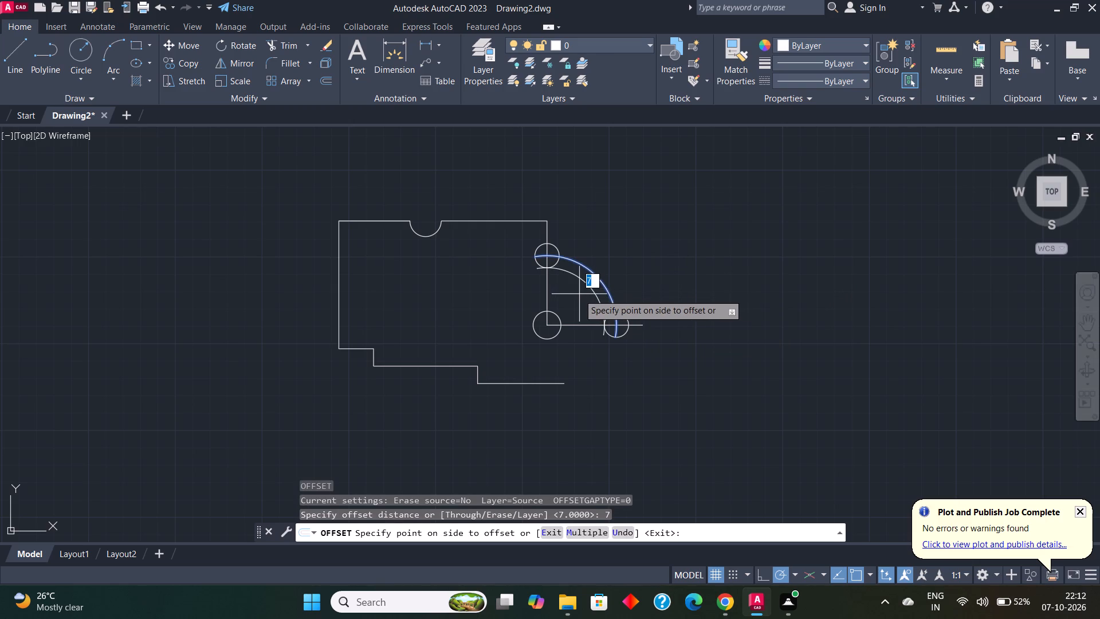
pyautogui.click(579, 294)
pyautogui.click(594, 275)
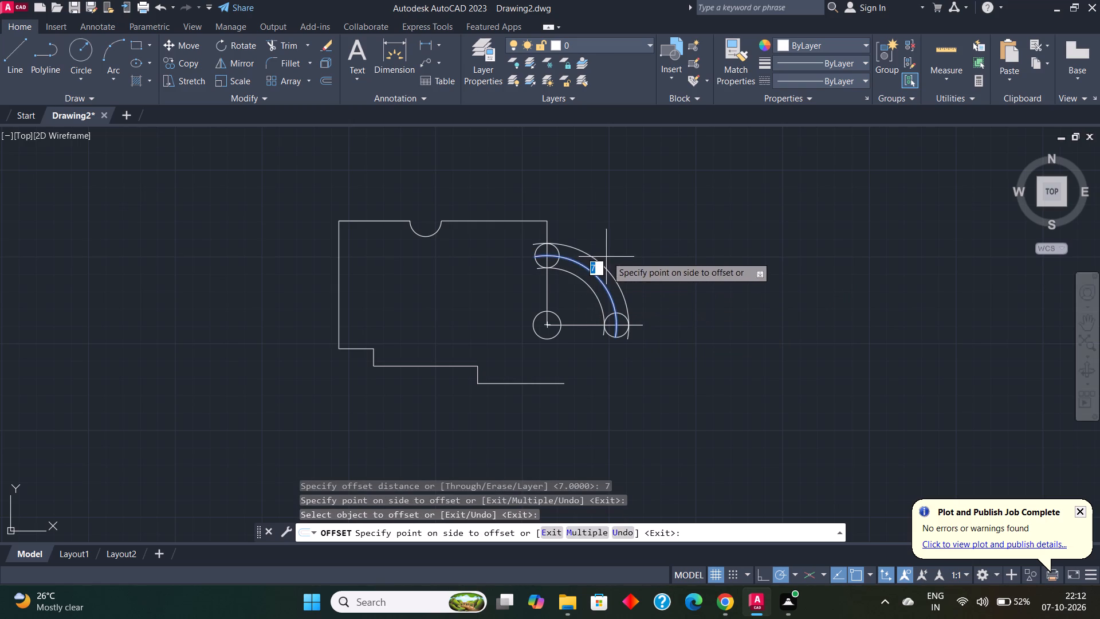
pyautogui.click(607, 256)
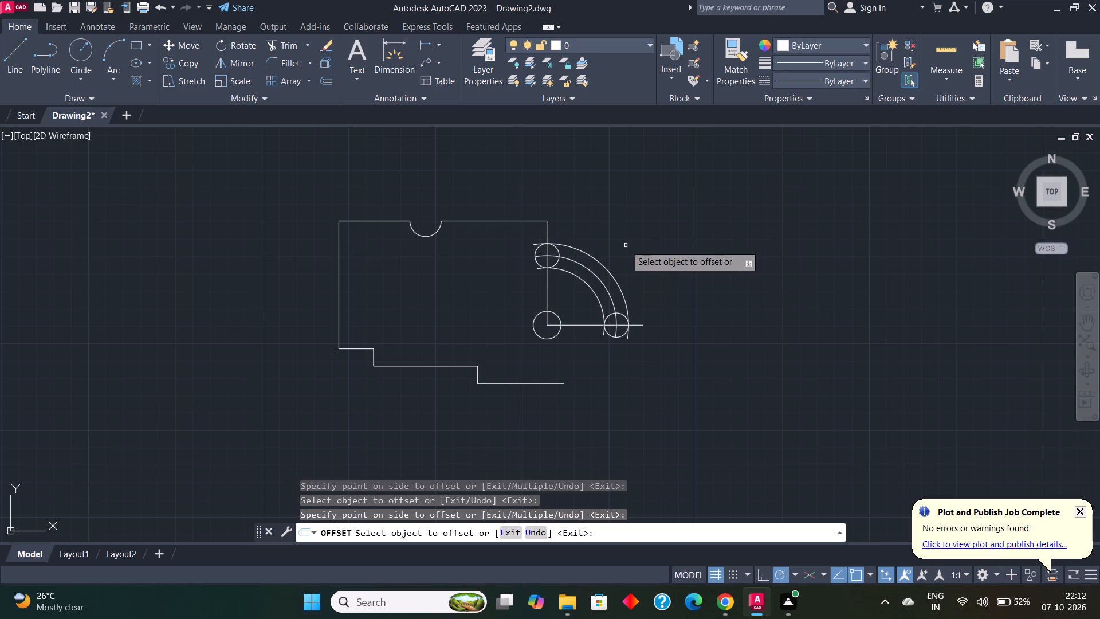
# Trim the overhanging ends of the inner and outer offset arcs back to the slot's two end circles.
pyautogui.press('Escape')
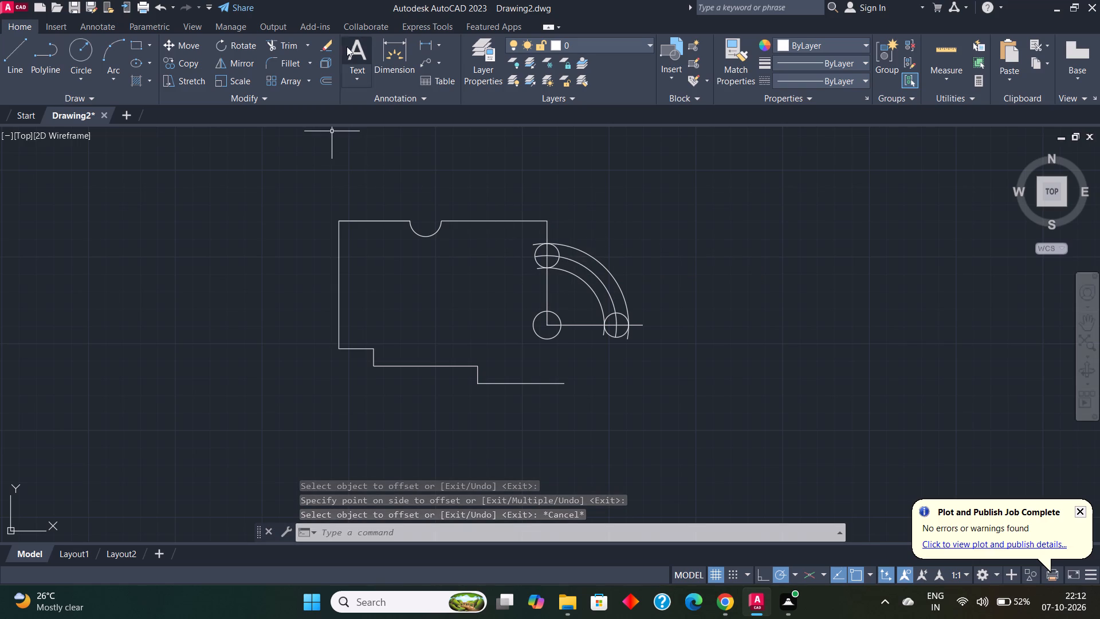
pyautogui.click(292, 41)
pyautogui.scroll(2, 530, 255)
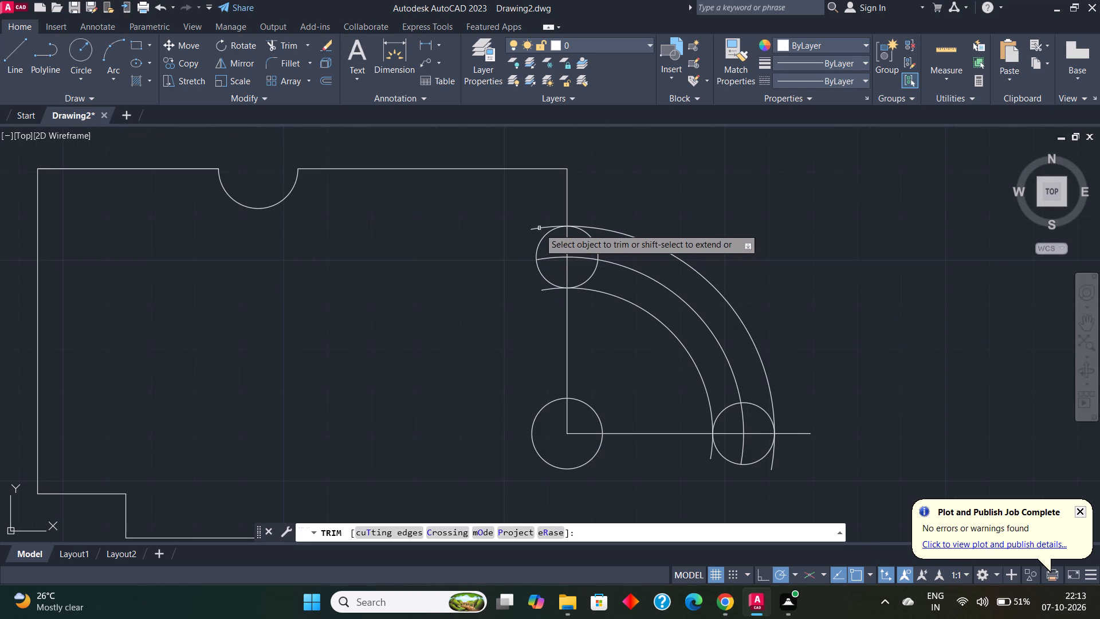
pyautogui.click(539, 228)
pyautogui.click(543, 289)
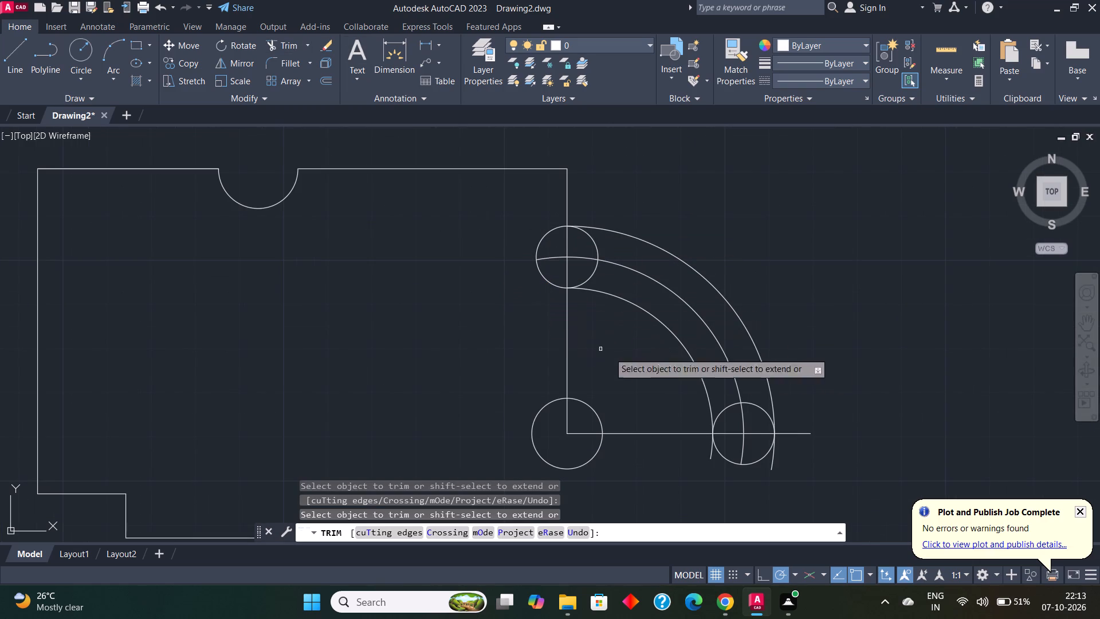
pyautogui.click(711, 456)
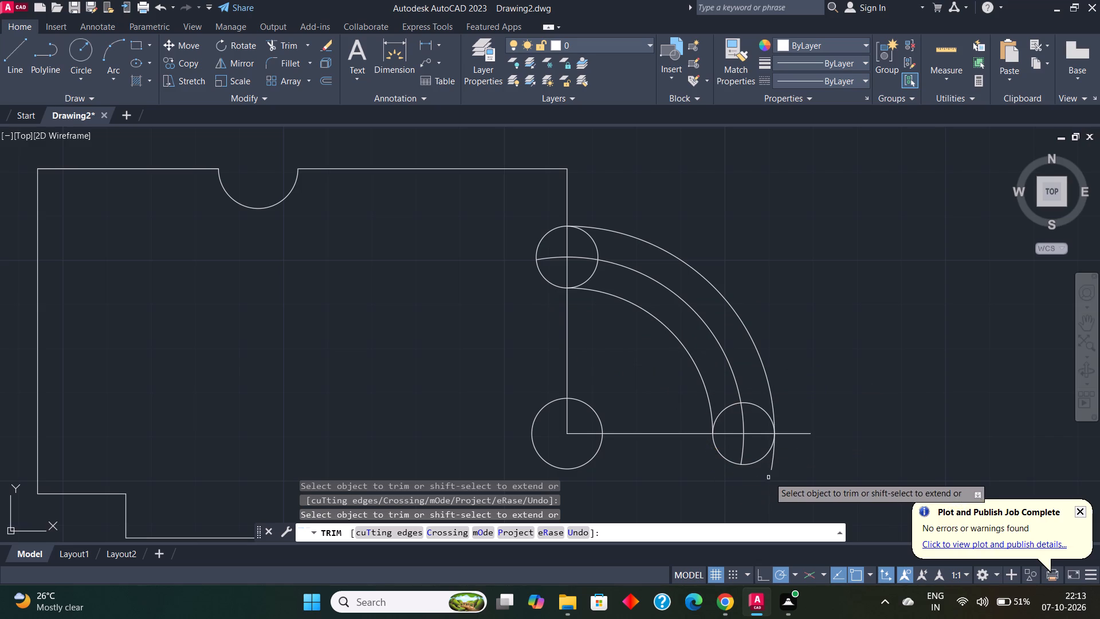
pyautogui.click(771, 467)
# Trim away the halves of both radius 7 circles lying inside the slot, leaving rounded slot ends.
pyautogui.click(760, 409)
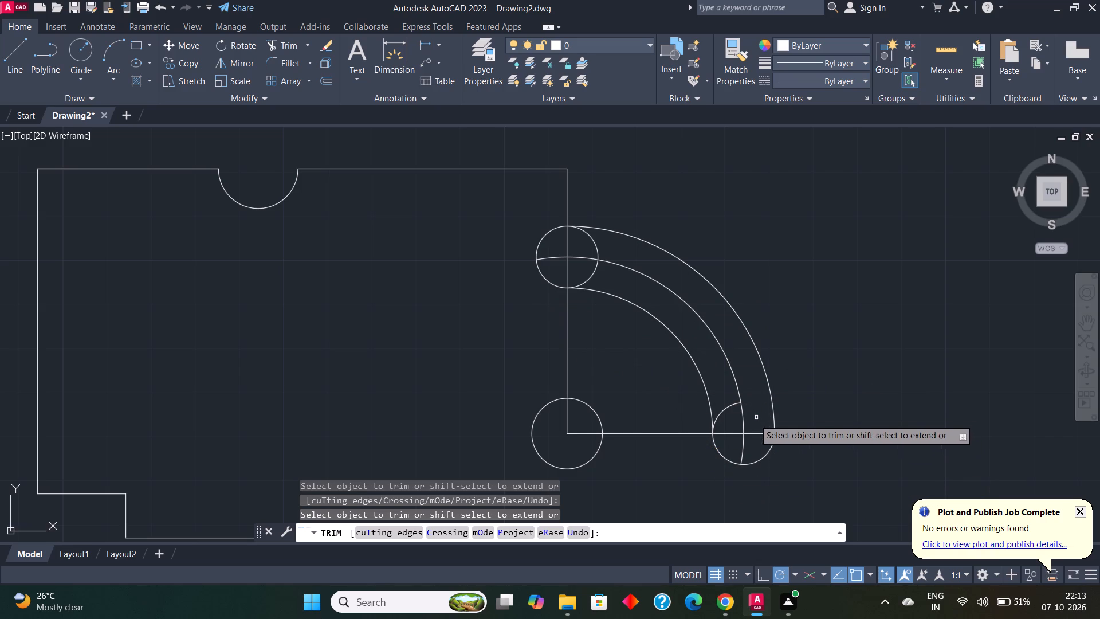
pyautogui.click(726, 409)
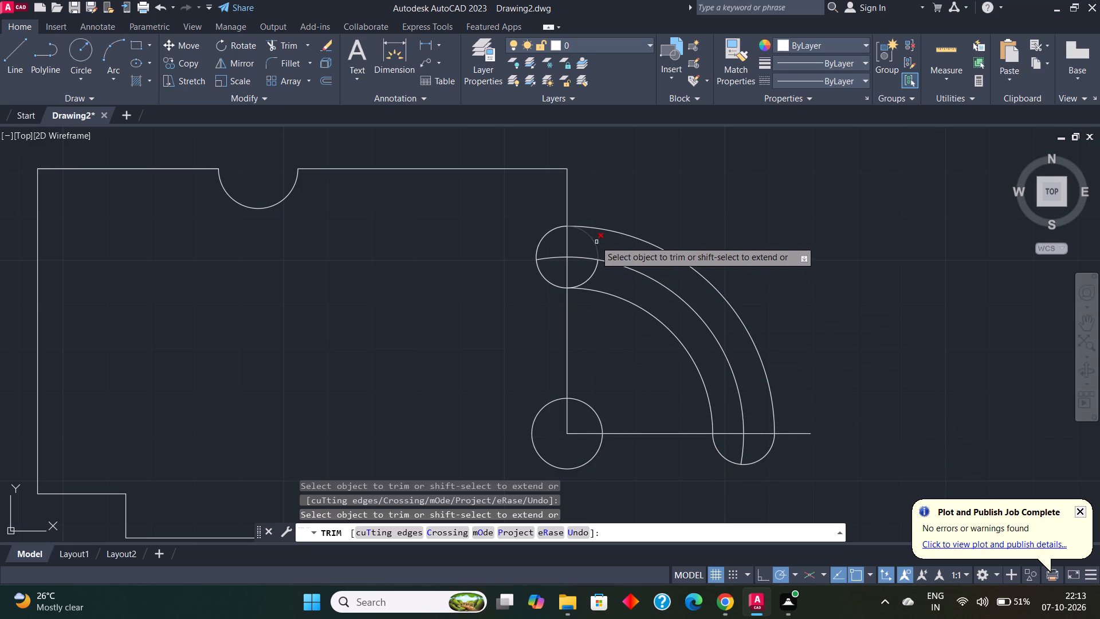
pyautogui.click(595, 241)
pyautogui.click(590, 277)
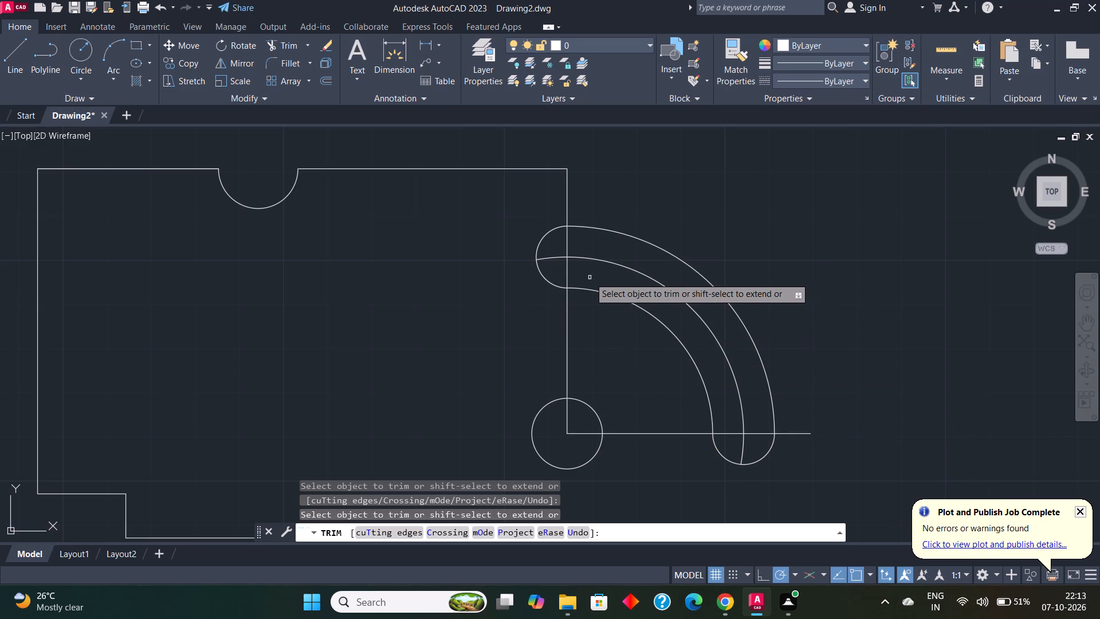
pyautogui.scroll(-1, 590, 277)
pyautogui.scroll(-1, 713, 231)
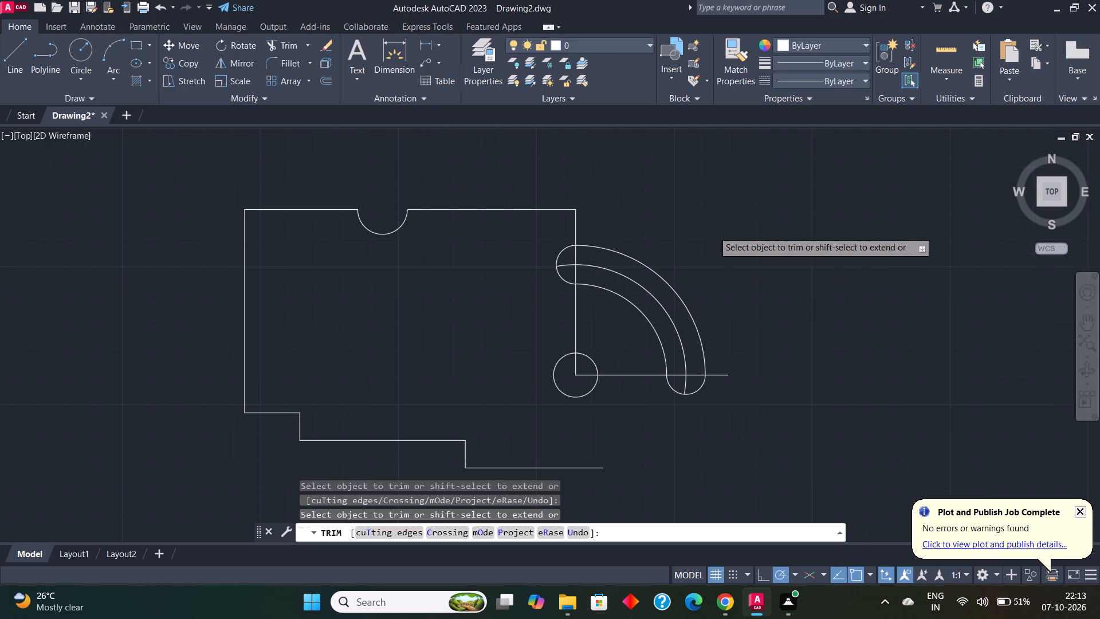
pyautogui.scroll(1, 713, 231)
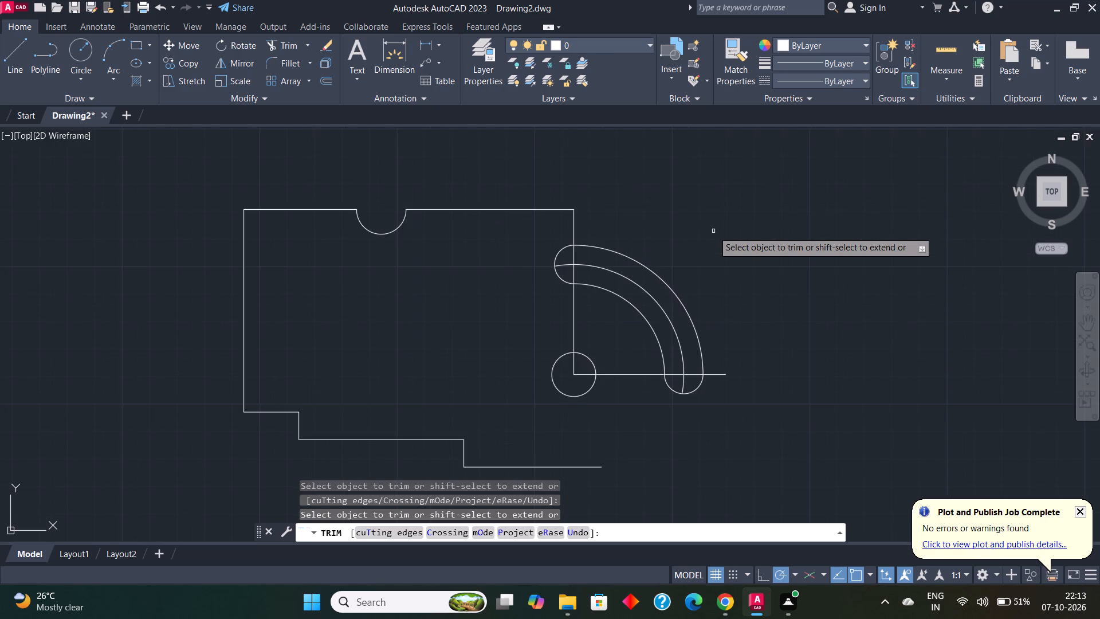
pyautogui.scroll(-1, 713, 232)
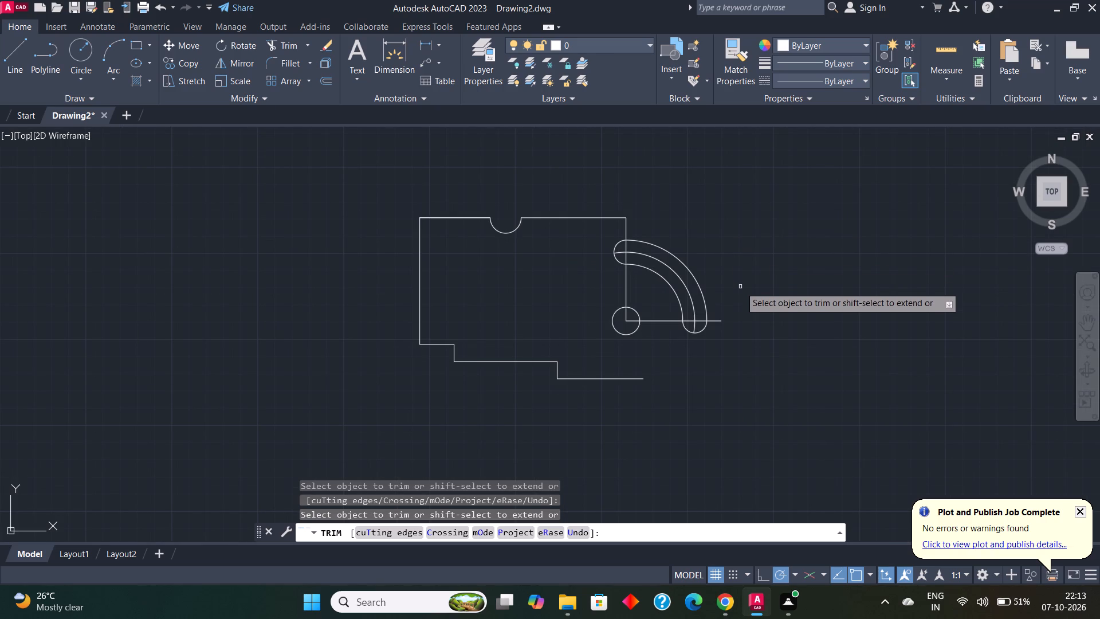
pyautogui.press('Escape')
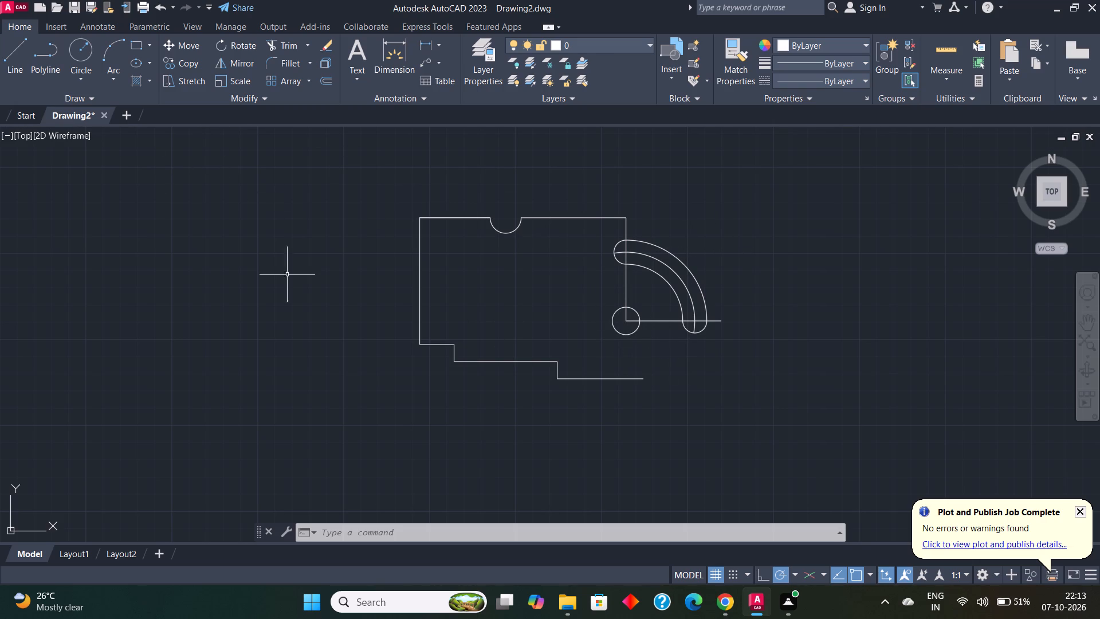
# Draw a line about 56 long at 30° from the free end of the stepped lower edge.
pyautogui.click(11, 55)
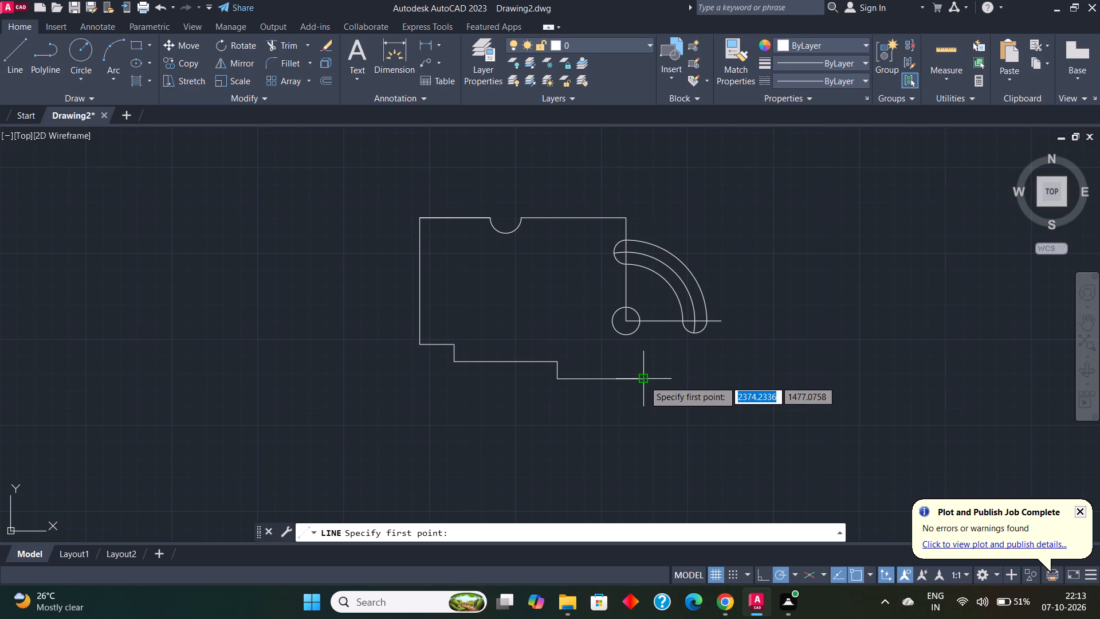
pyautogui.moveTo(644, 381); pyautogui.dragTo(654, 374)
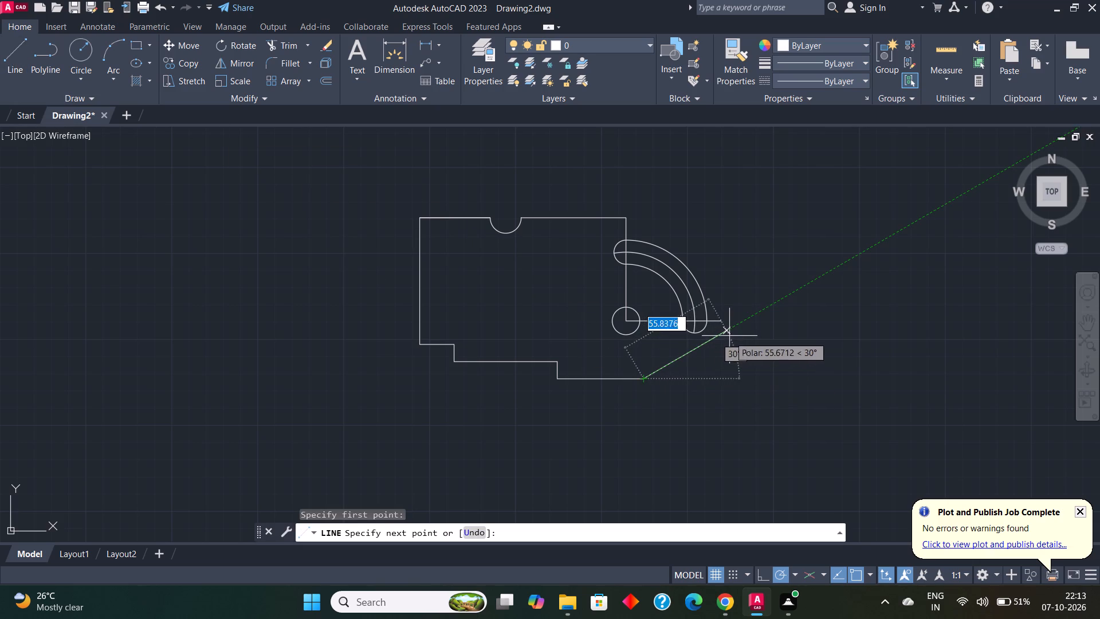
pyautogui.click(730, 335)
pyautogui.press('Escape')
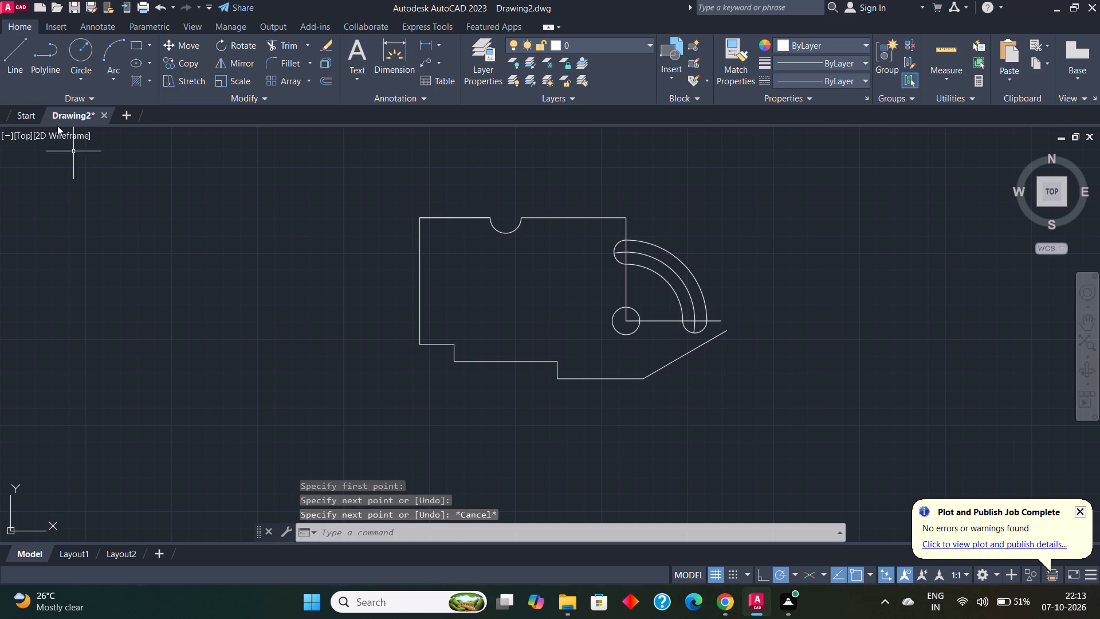
# Draw a horizontal line continuing the stepped lower edge outward from its free end.
pyautogui.click(14, 52)
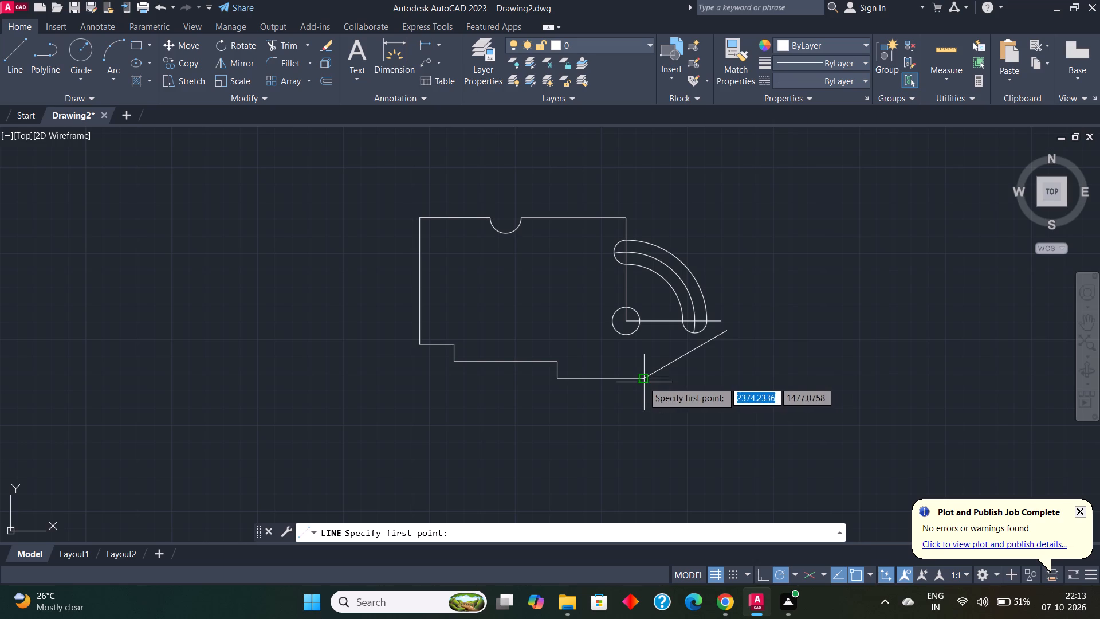
pyautogui.click(640, 381)
pyautogui.click(744, 373)
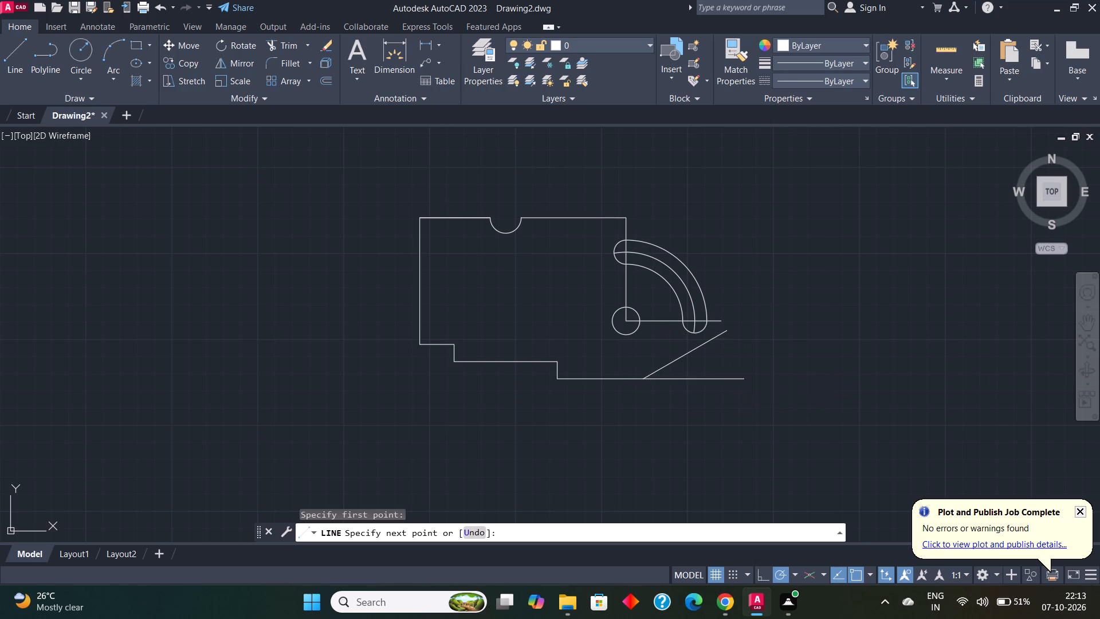
pyautogui.press('Escape')
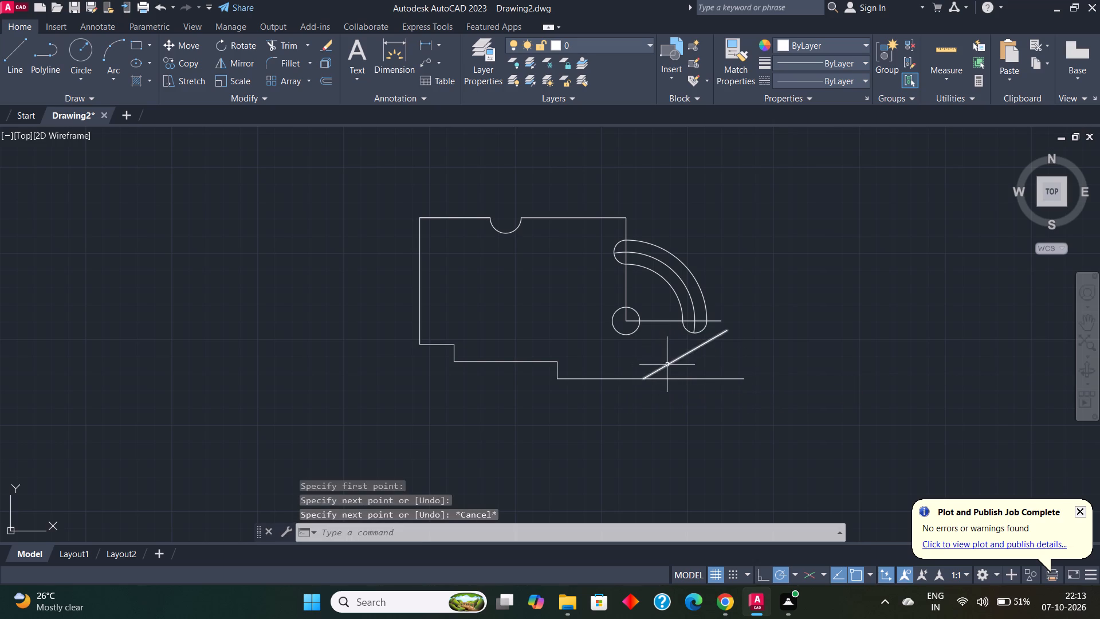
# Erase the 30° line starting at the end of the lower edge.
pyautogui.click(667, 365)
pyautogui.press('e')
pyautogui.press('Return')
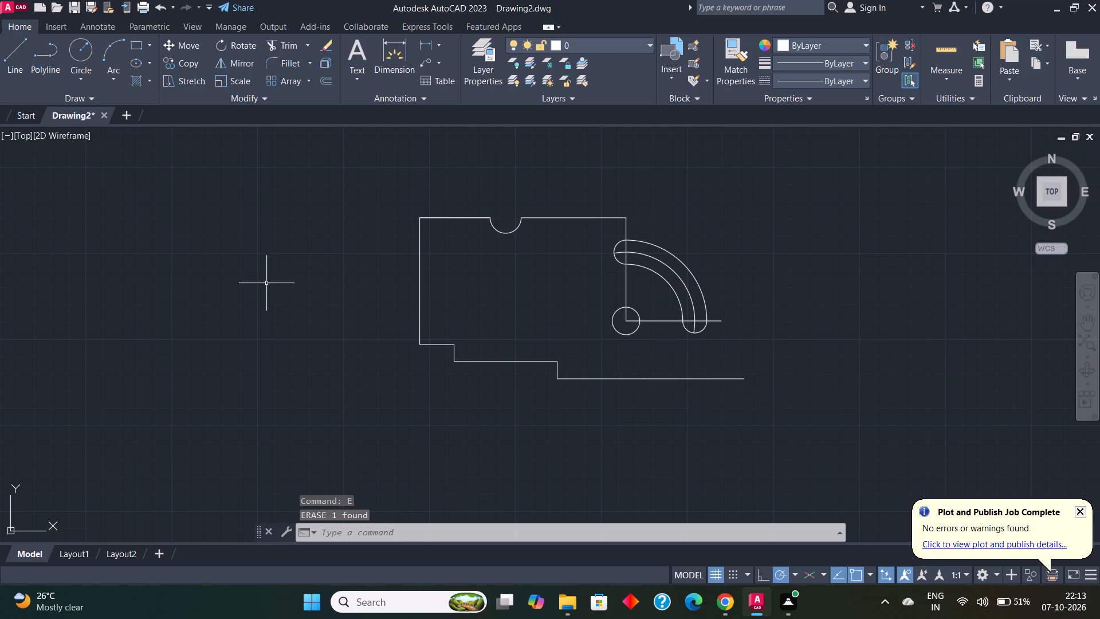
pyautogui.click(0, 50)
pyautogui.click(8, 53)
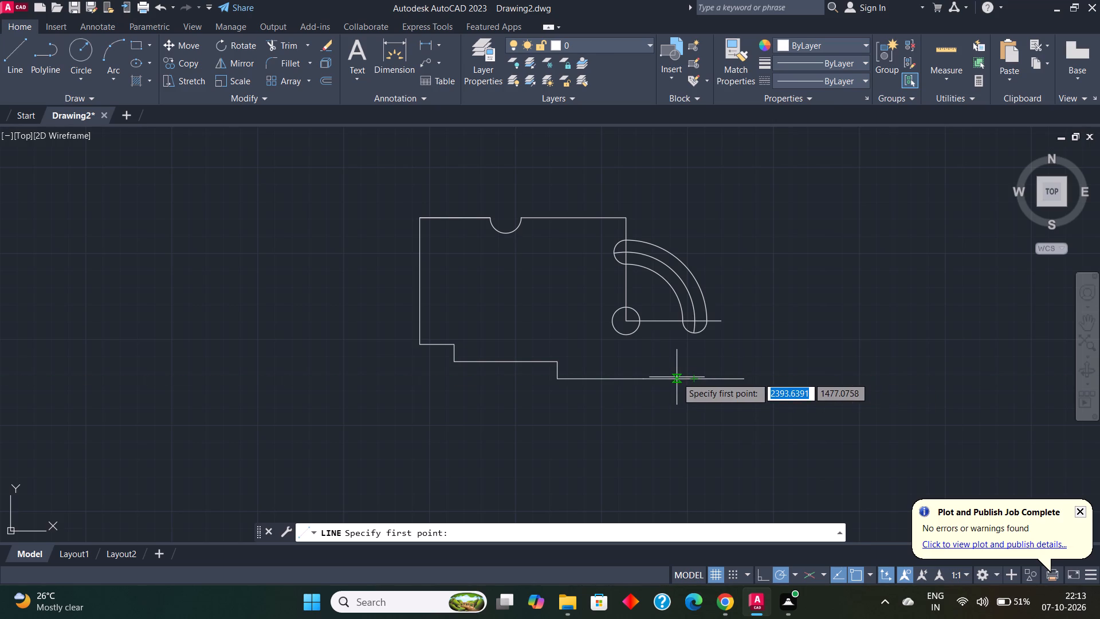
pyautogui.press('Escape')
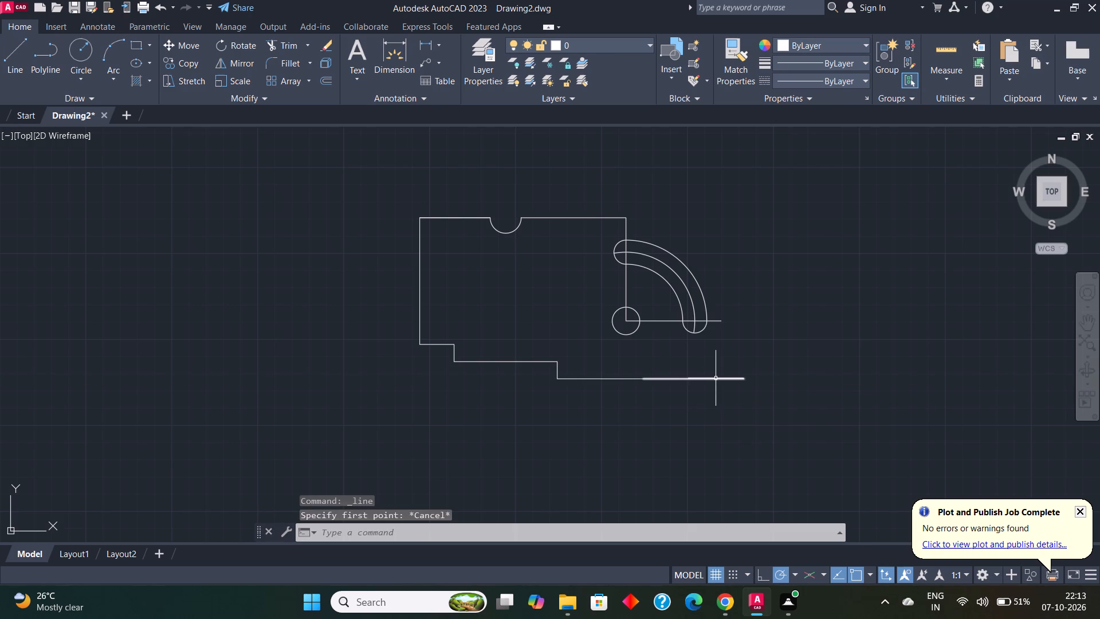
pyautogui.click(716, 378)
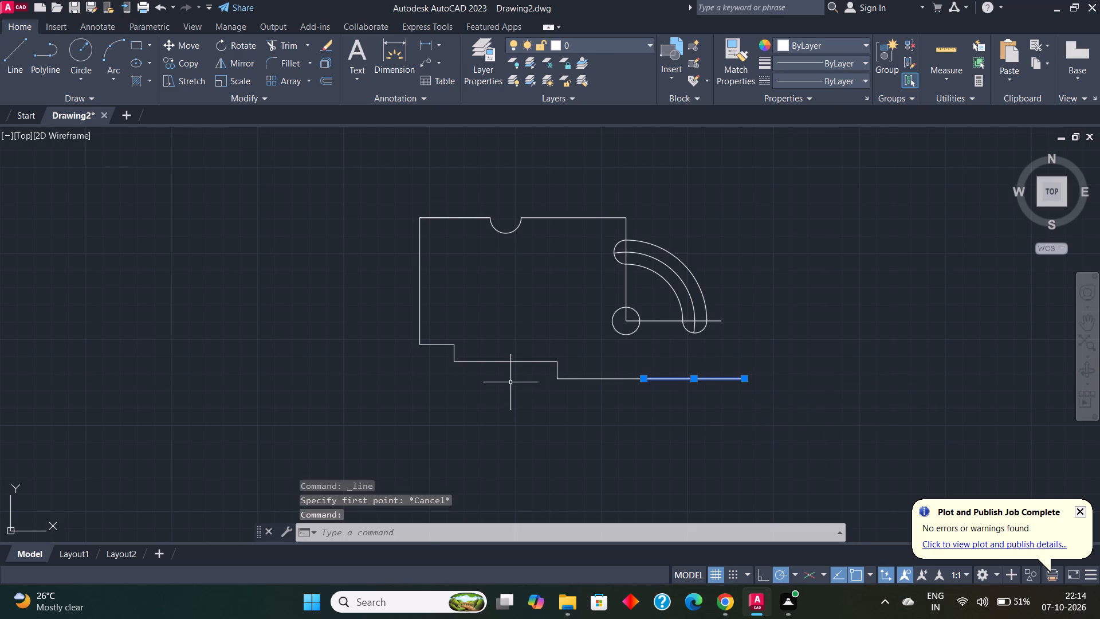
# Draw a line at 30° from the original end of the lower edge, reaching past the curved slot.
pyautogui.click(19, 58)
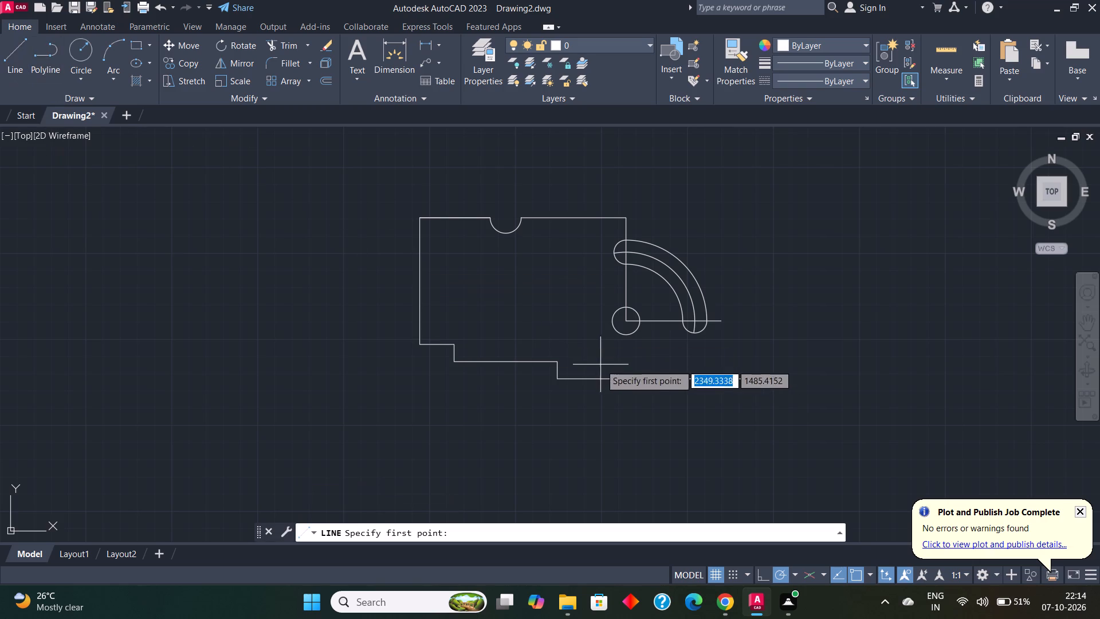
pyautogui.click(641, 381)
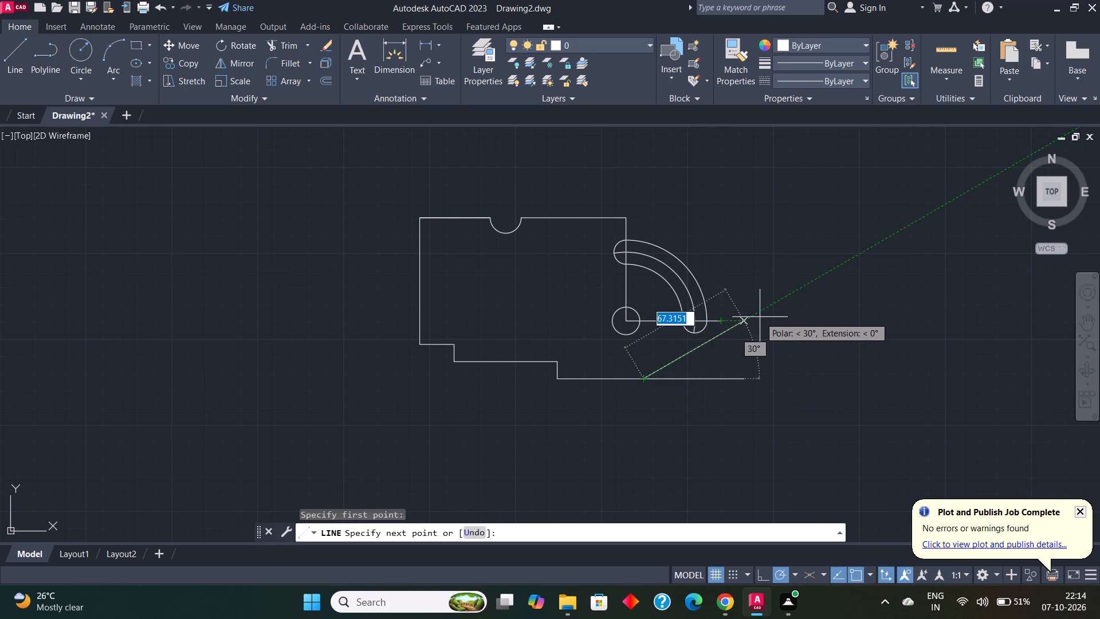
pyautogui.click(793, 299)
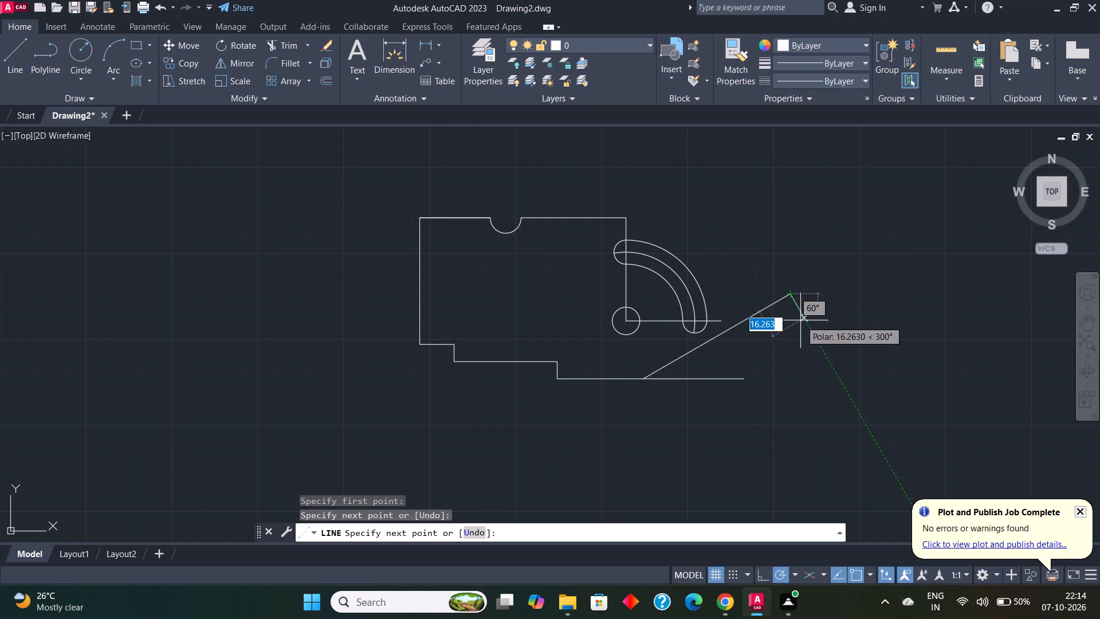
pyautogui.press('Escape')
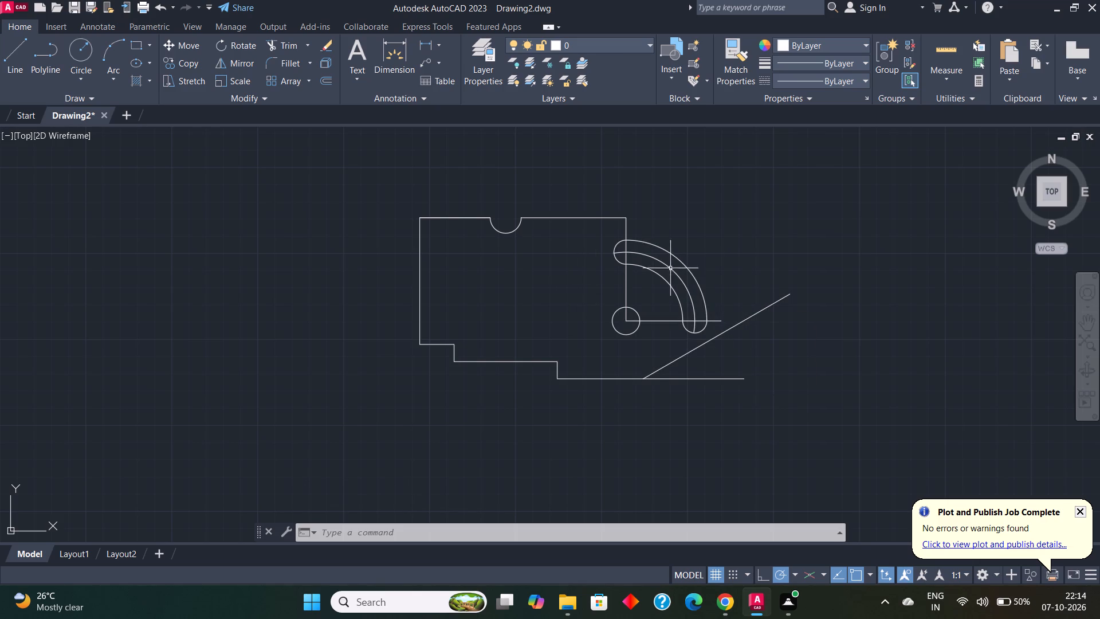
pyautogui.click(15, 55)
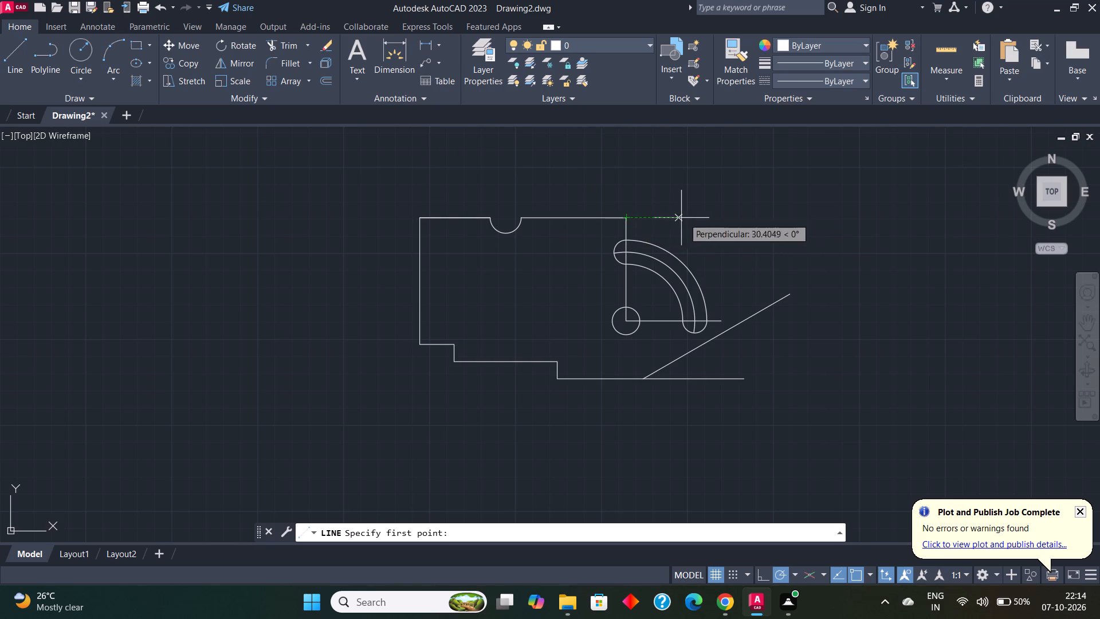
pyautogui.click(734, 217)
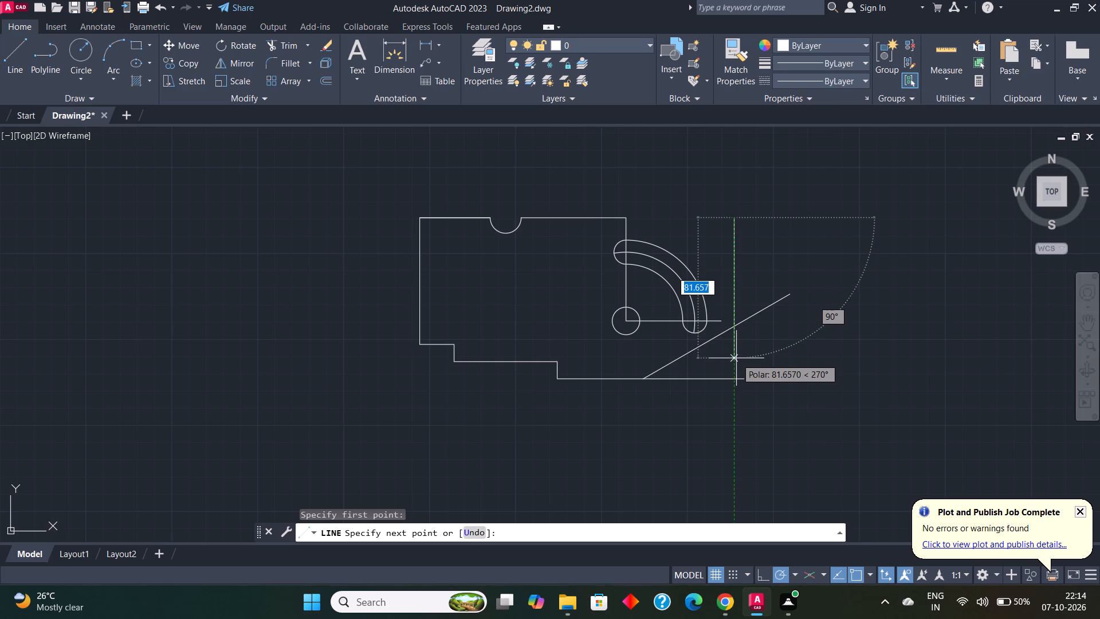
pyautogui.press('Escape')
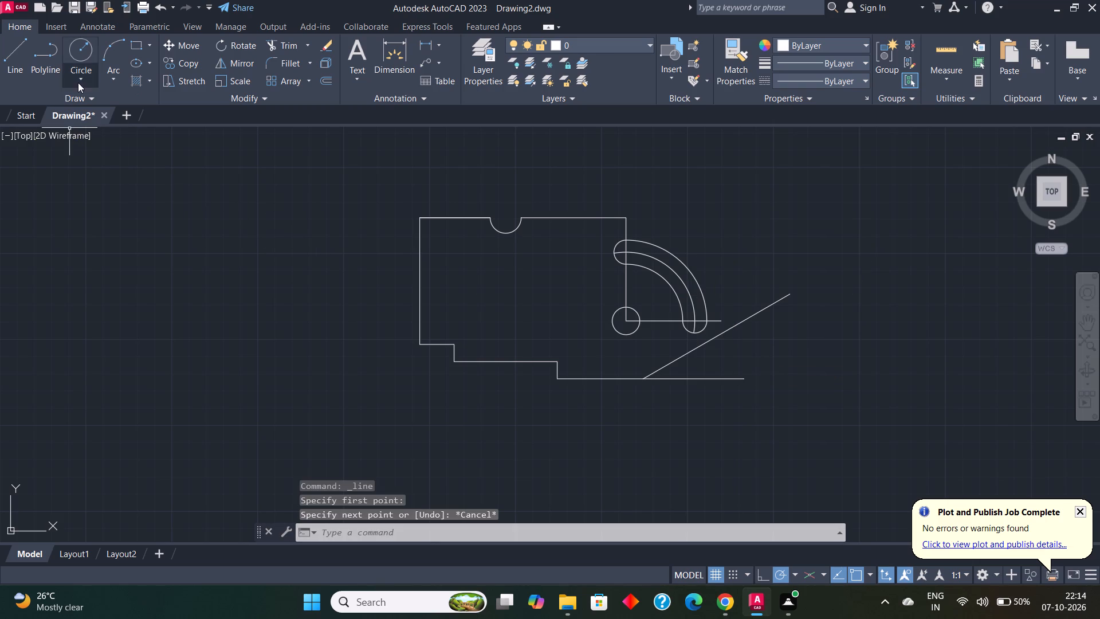
# Draw a line at 15° from the original end of the lower edge, passing below the curved slot.
pyautogui.click(23, 56)
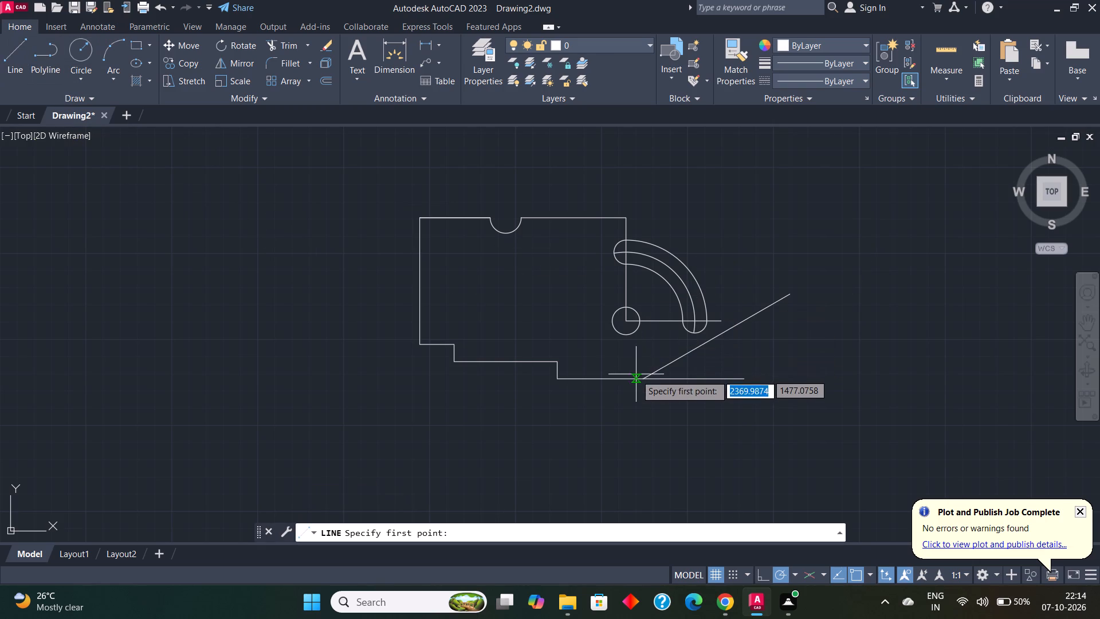
pyautogui.moveTo(643, 375); pyautogui.dragTo(663, 364)
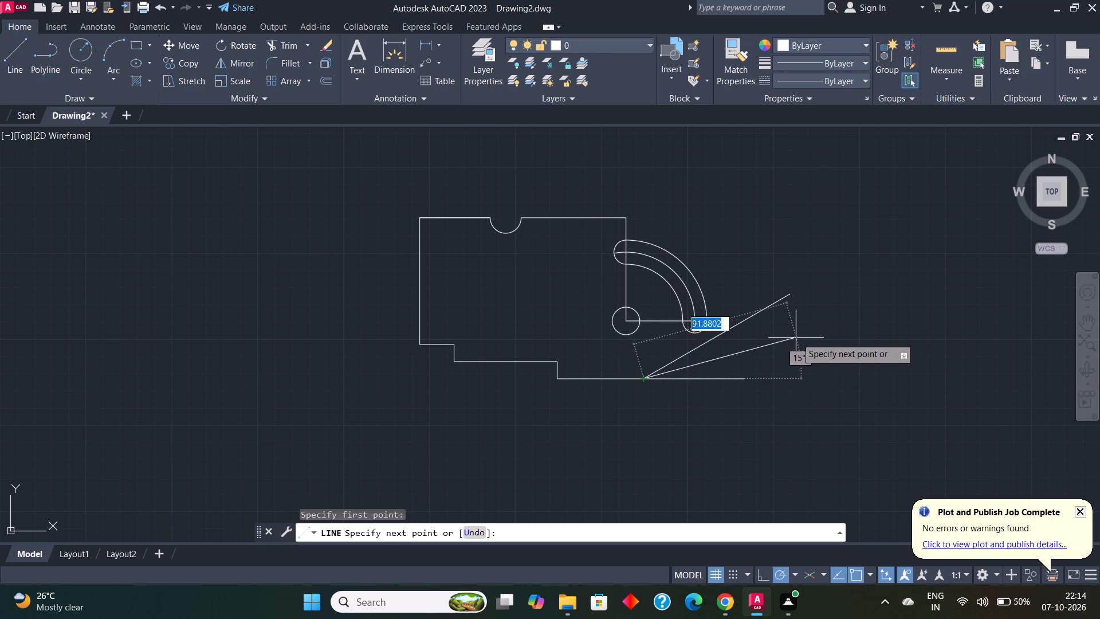
pyautogui.click(803, 336)
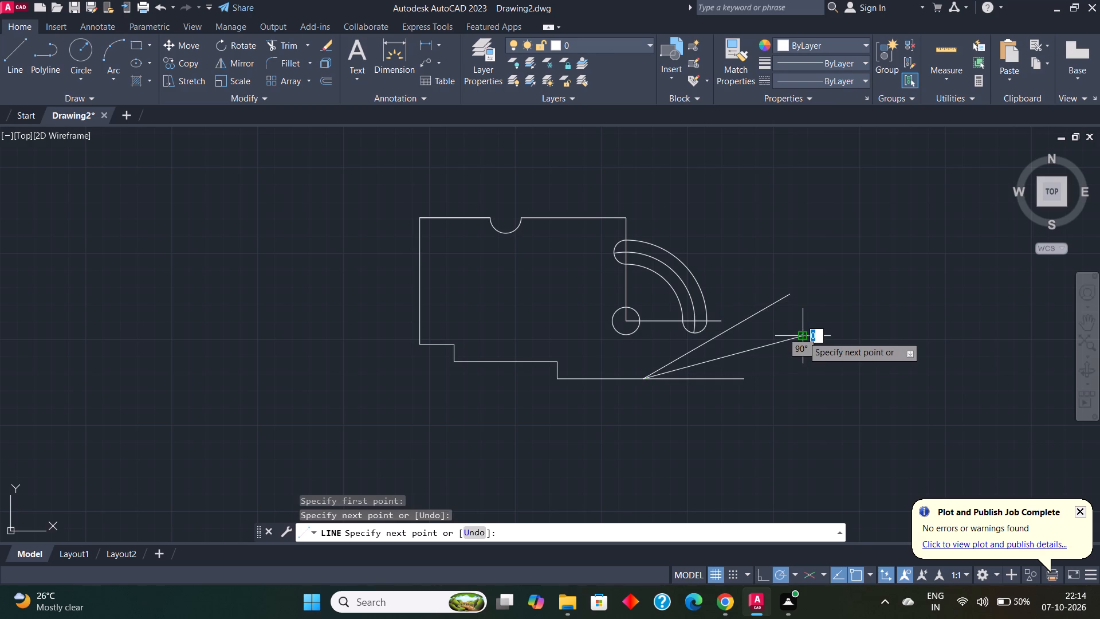
pyautogui.press('Escape')
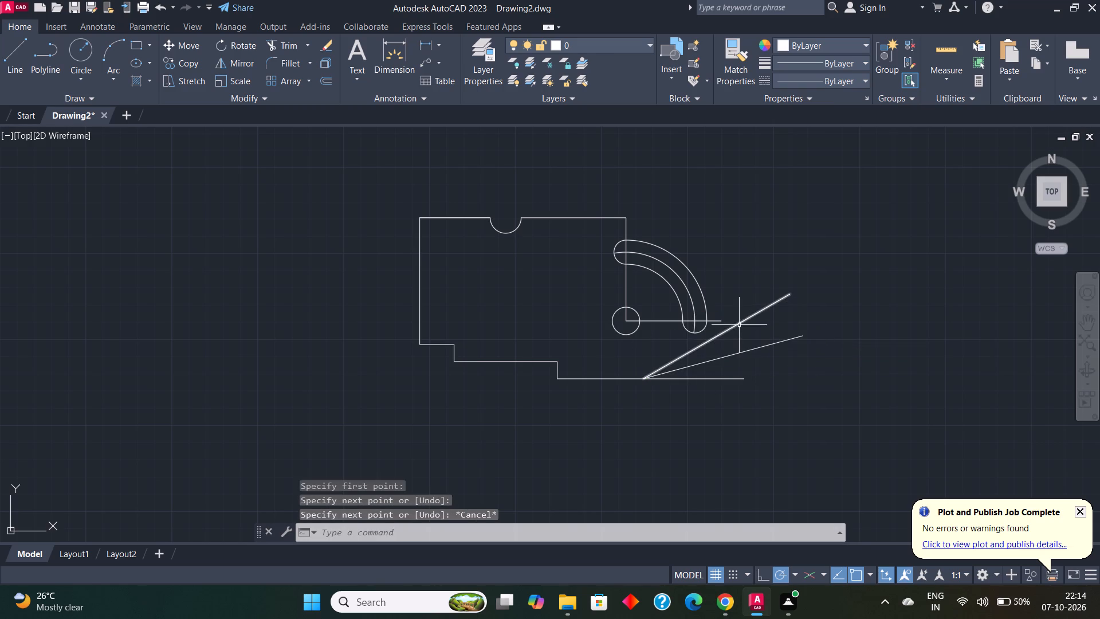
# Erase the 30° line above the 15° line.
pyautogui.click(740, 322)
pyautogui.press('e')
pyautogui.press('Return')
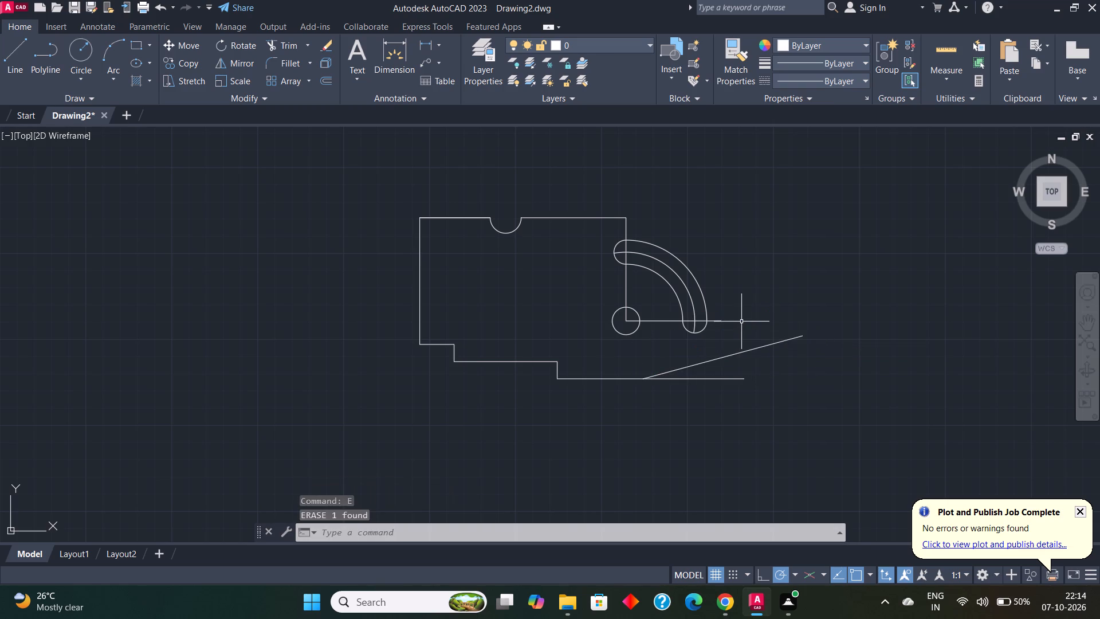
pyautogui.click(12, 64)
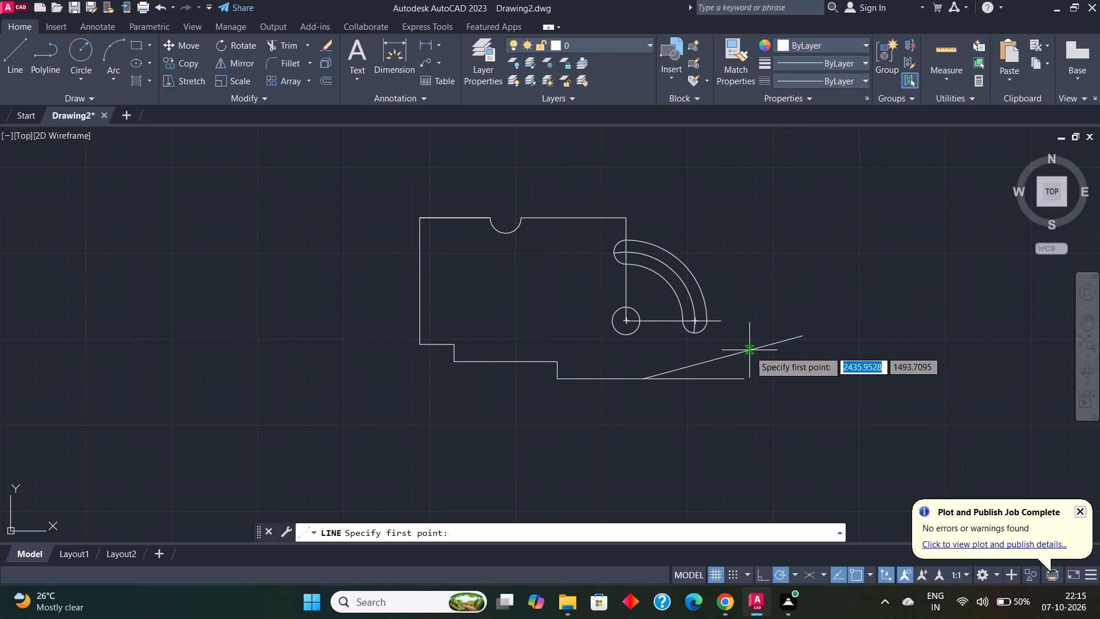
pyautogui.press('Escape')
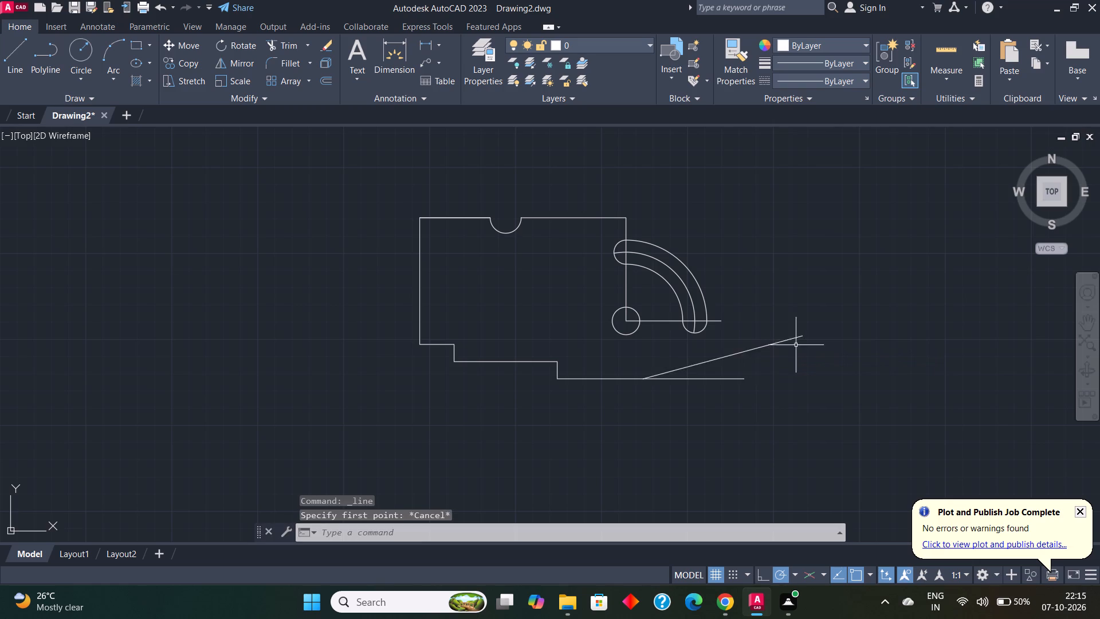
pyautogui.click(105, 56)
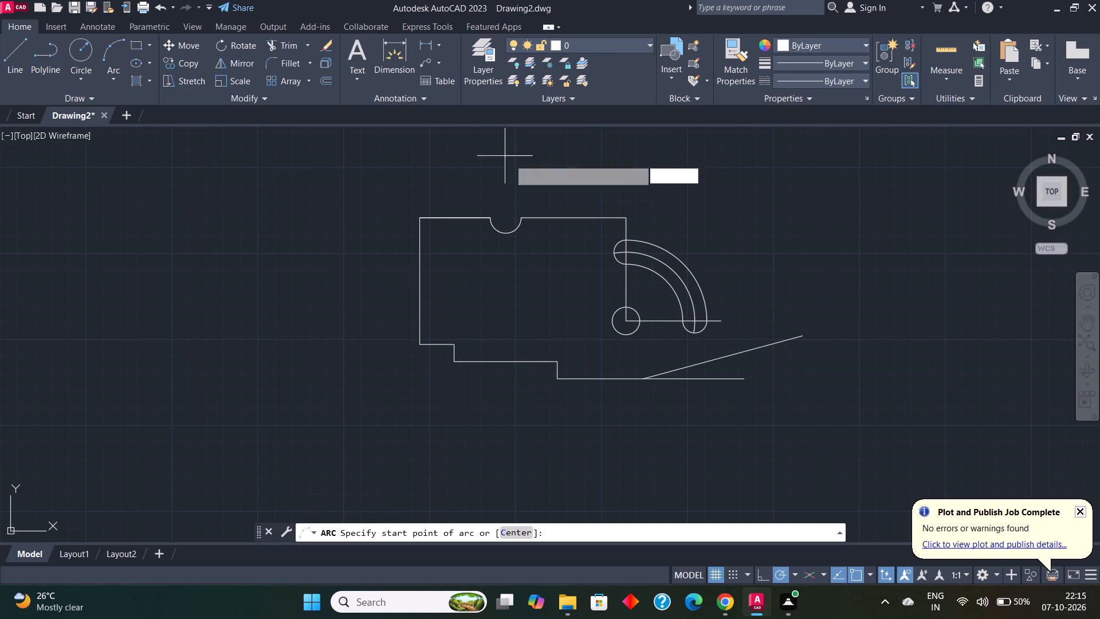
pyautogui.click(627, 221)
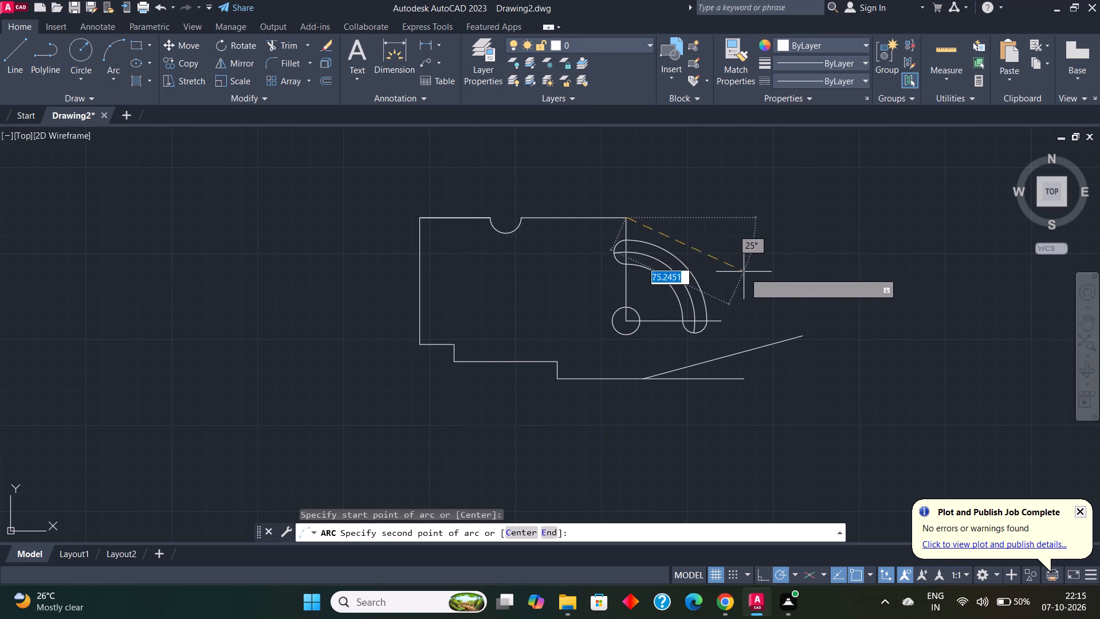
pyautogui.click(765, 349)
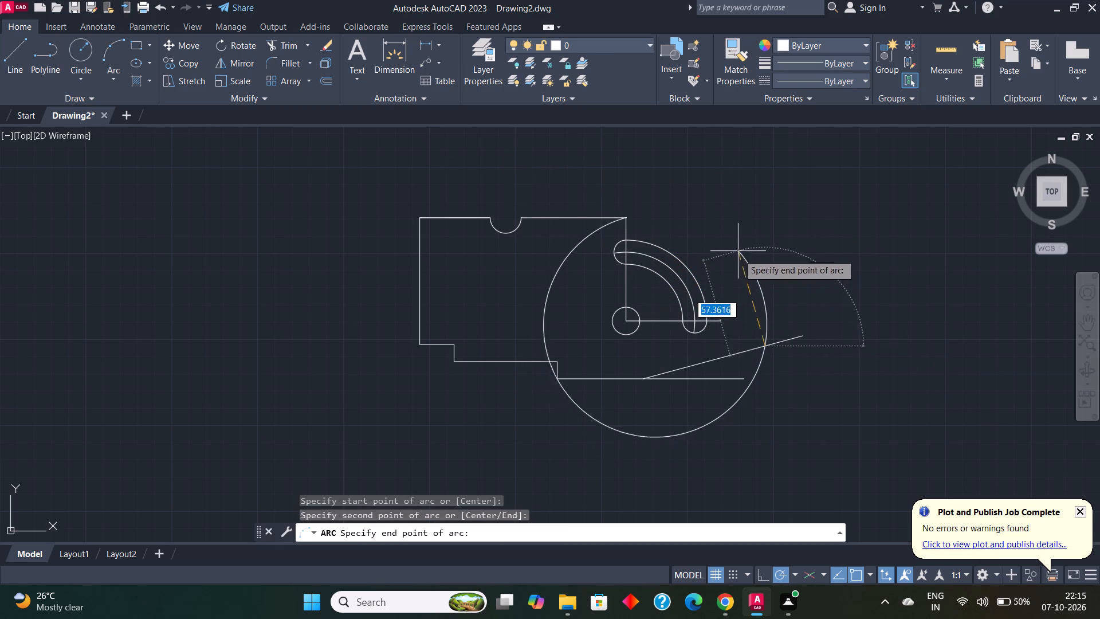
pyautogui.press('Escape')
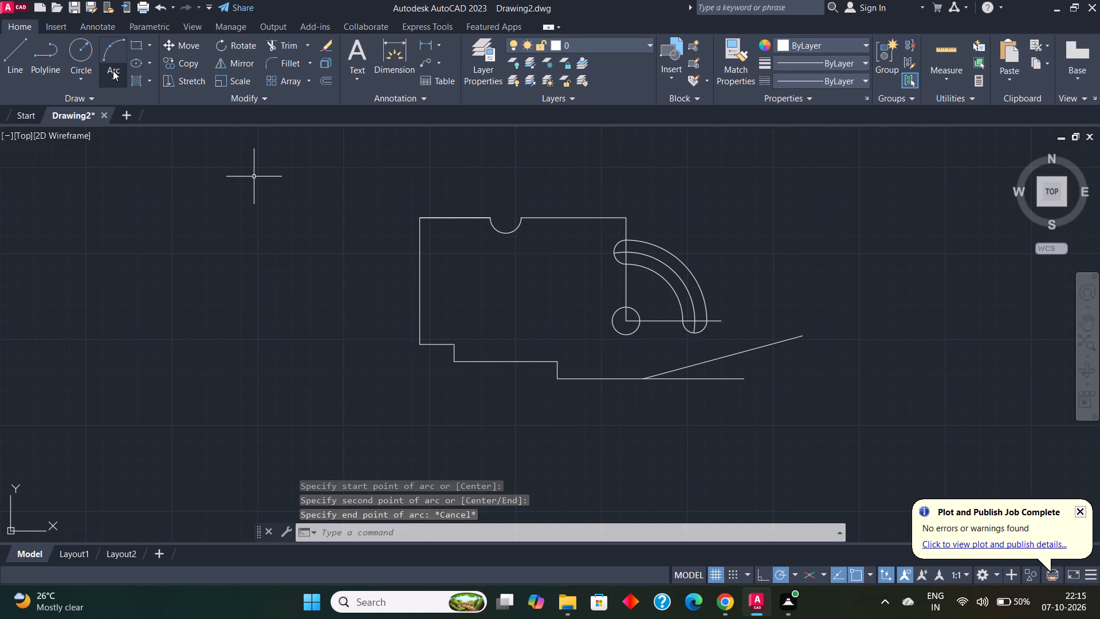
# Draw a Start, End, Direction arc from the top edge's end to the 15° line, with a horizontal start tangent at 0°.
pyautogui.click(113, 71)
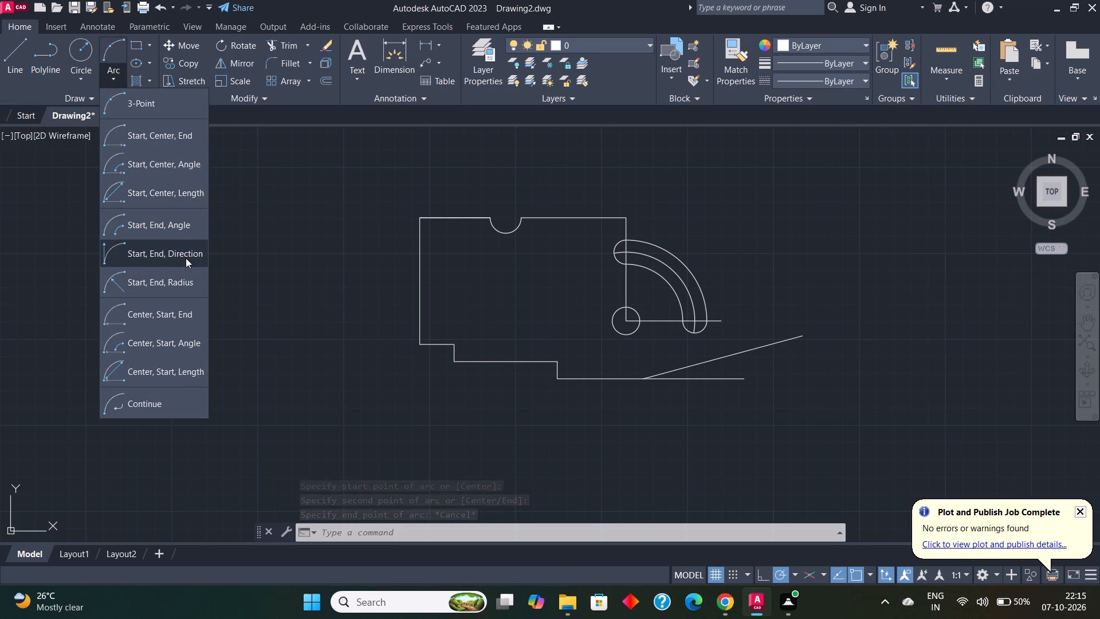
pyautogui.click(180, 252)
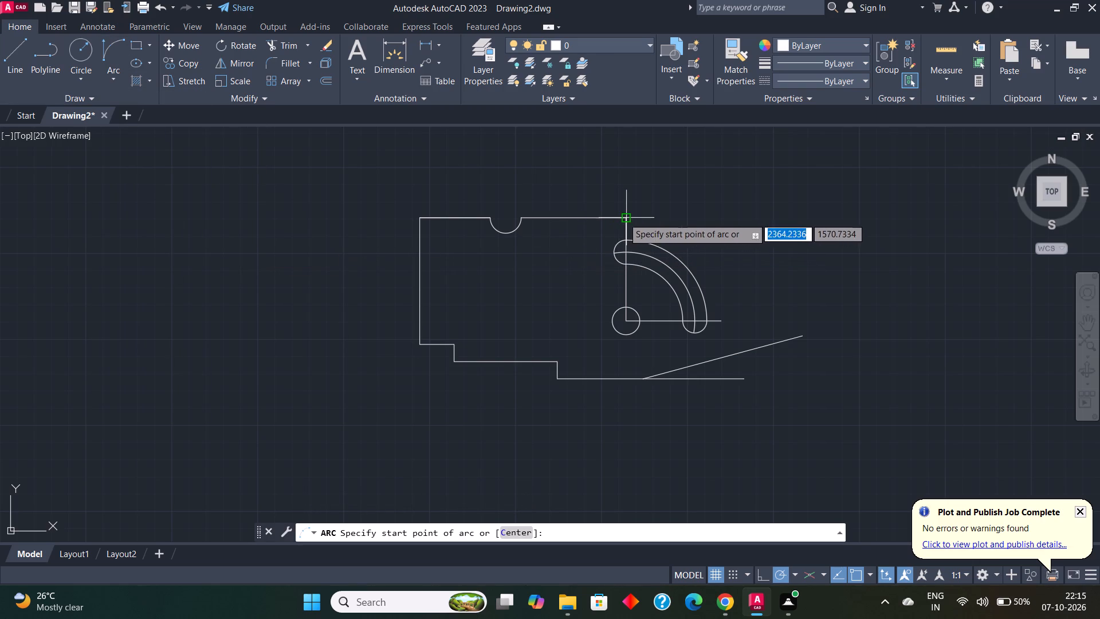
pyautogui.click(623, 218)
pyautogui.click(771, 349)
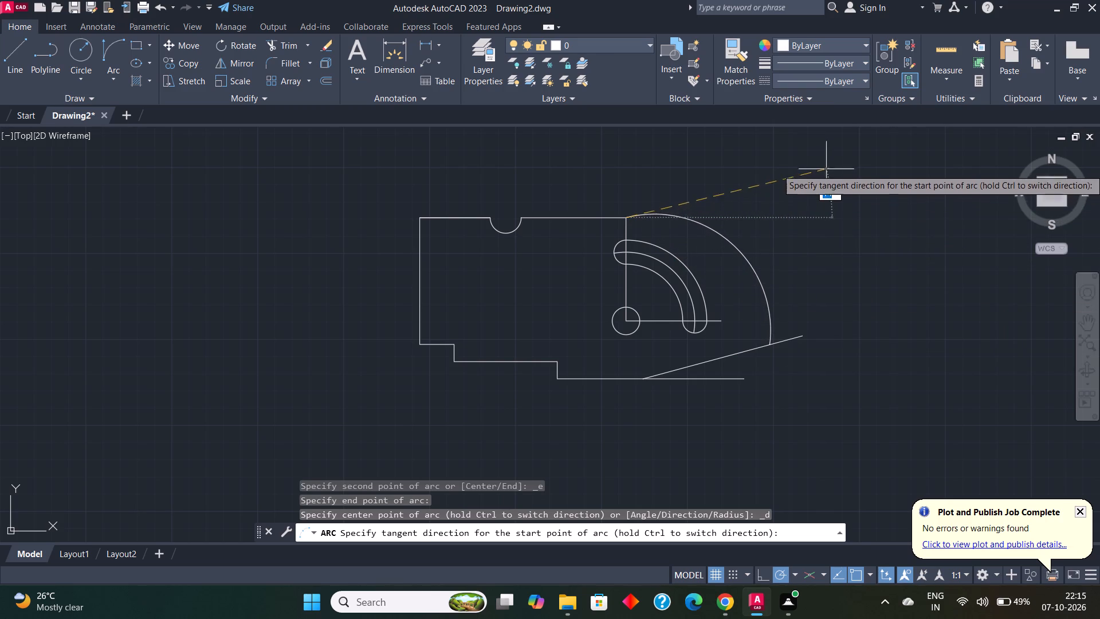
pyautogui.click(824, 216)
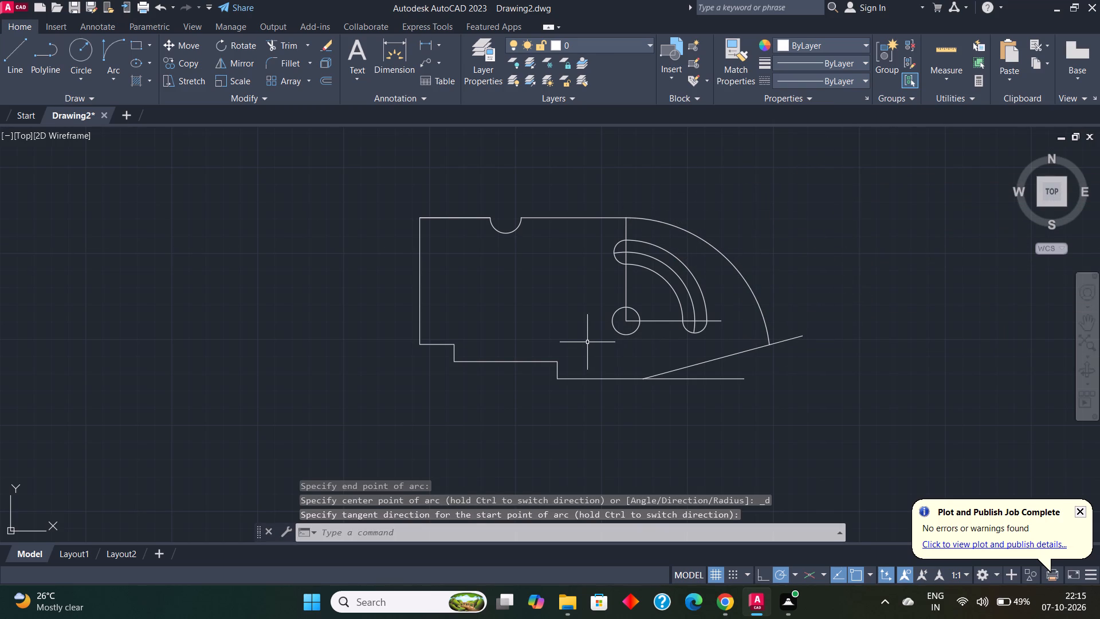
# Trim the 15° line beyond the large arc and the lower edge beyond the start of the 15° line.
pyautogui.click(281, 46)
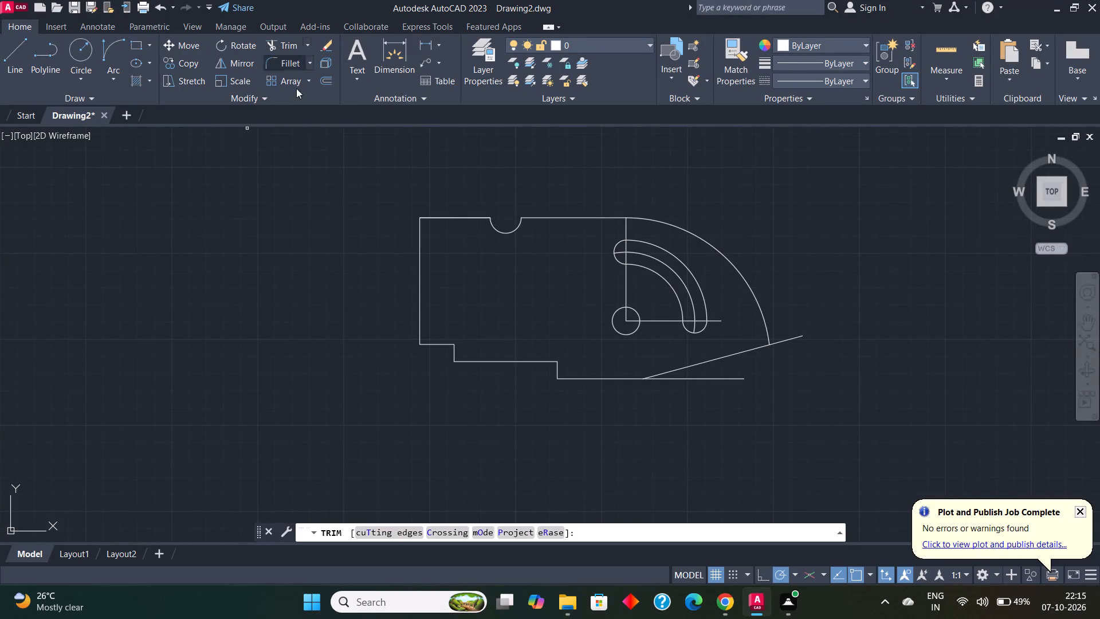
pyautogui.click(788, 339)
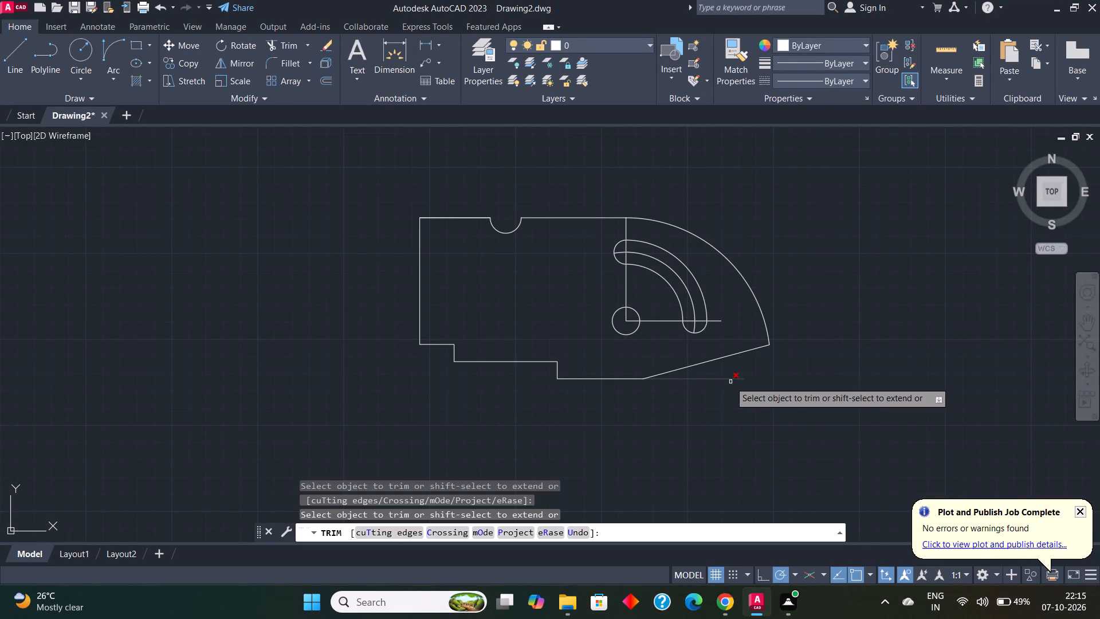
pyautogui.click(730, 382)
pyautogui.click(721, 378)
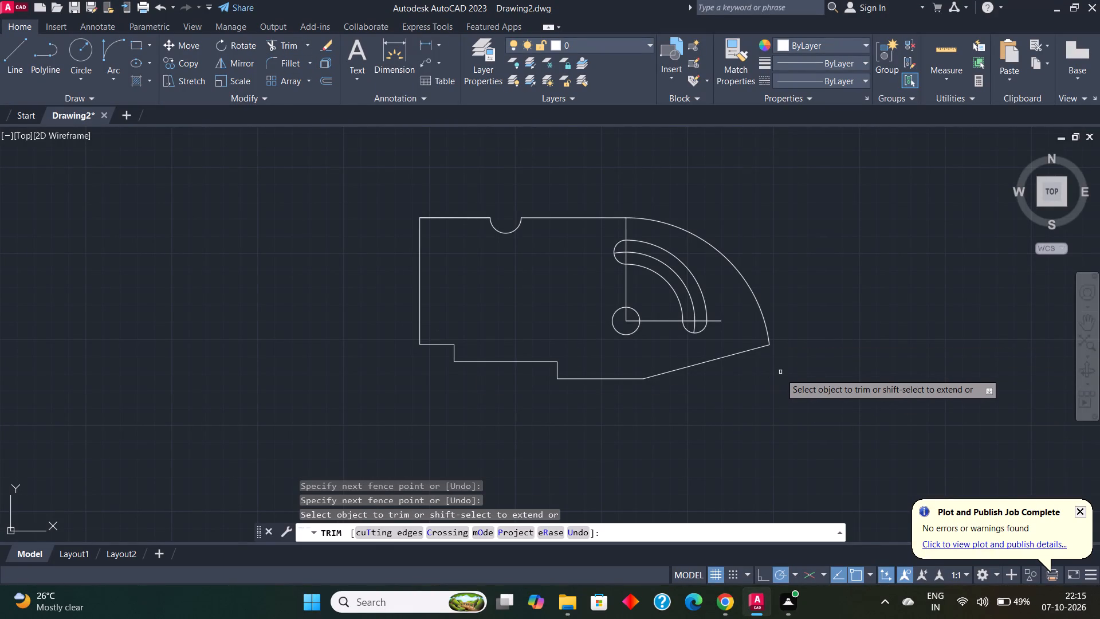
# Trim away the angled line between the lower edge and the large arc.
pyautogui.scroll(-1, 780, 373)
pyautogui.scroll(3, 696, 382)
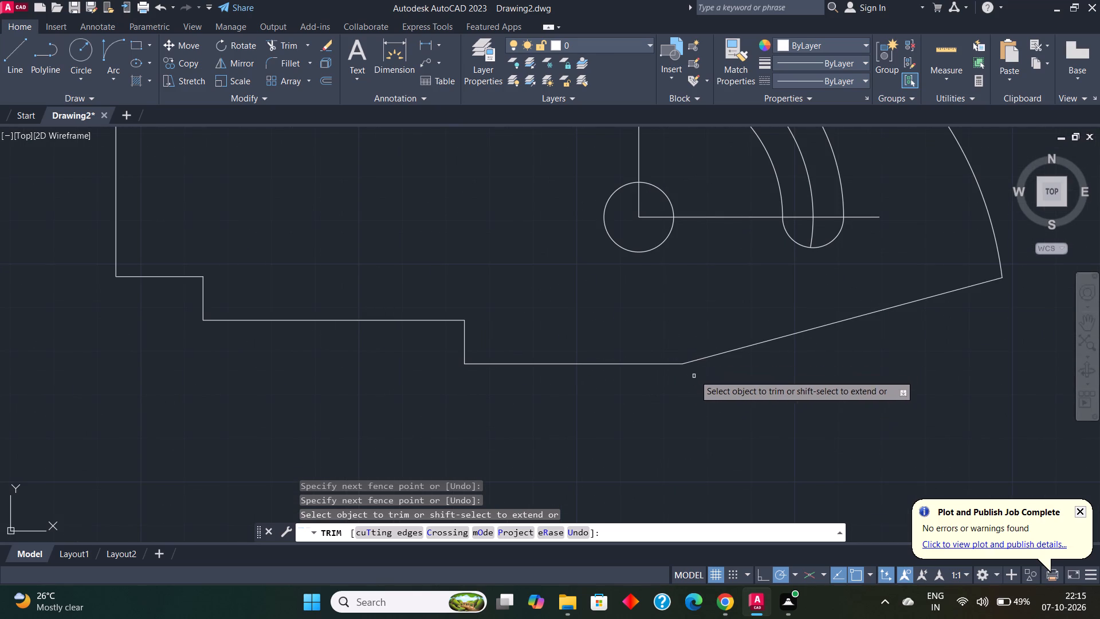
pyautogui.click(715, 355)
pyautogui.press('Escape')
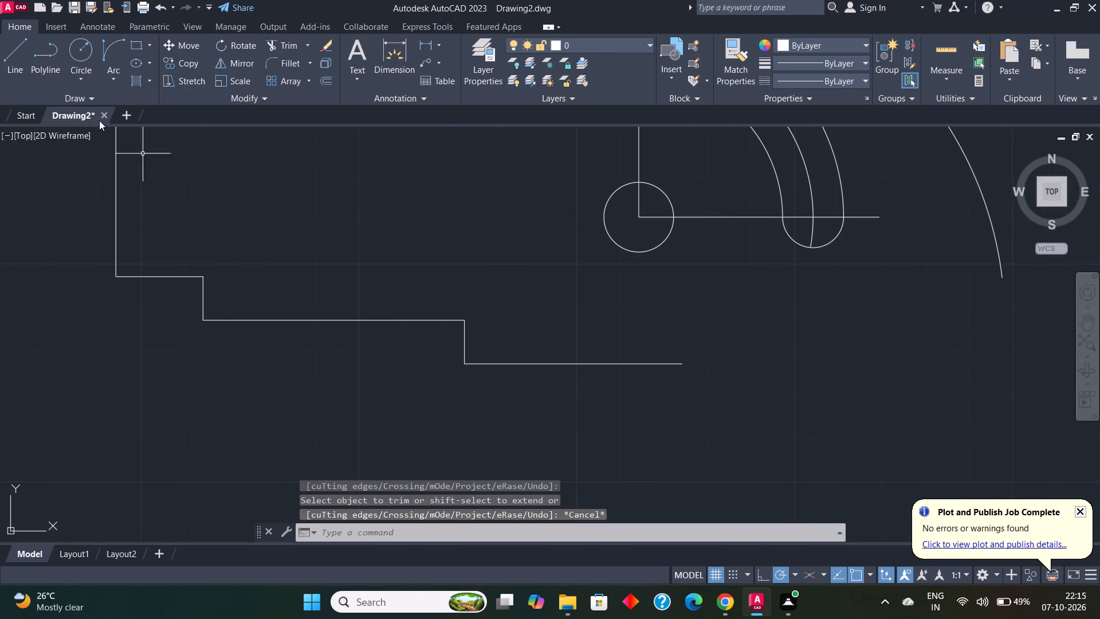
# Draw a line from the large arc's lower end to the end of the lower edge.
pyautogui.moveTo(17, 60); pyautogui.dragTo(25, 62)
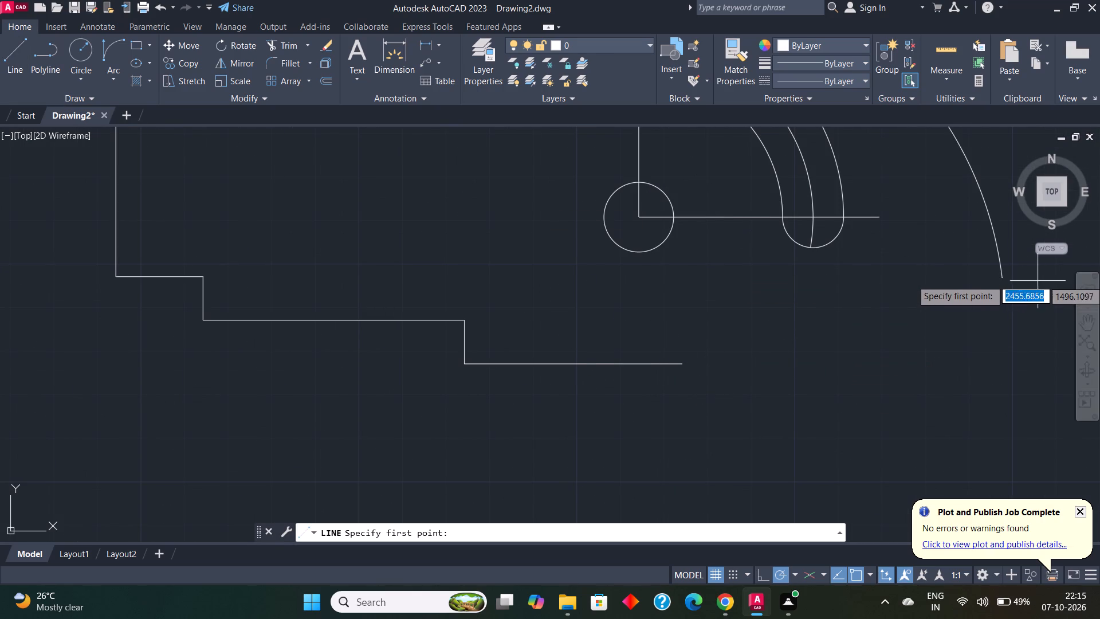
pyautogui.click(1007, 276)
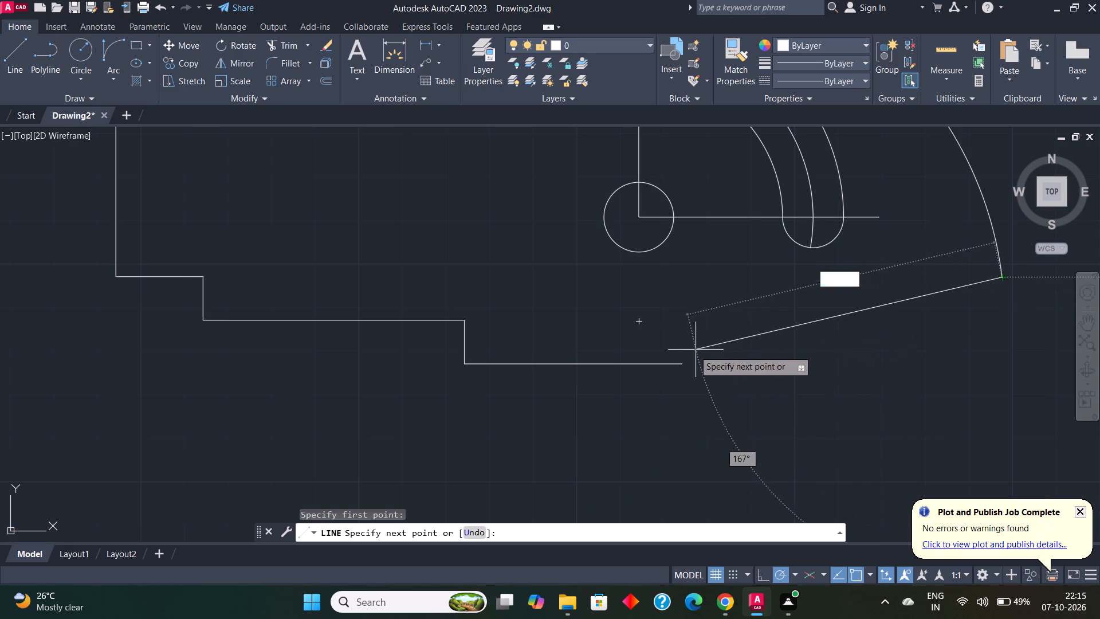
pyautogui.click(677, 365)
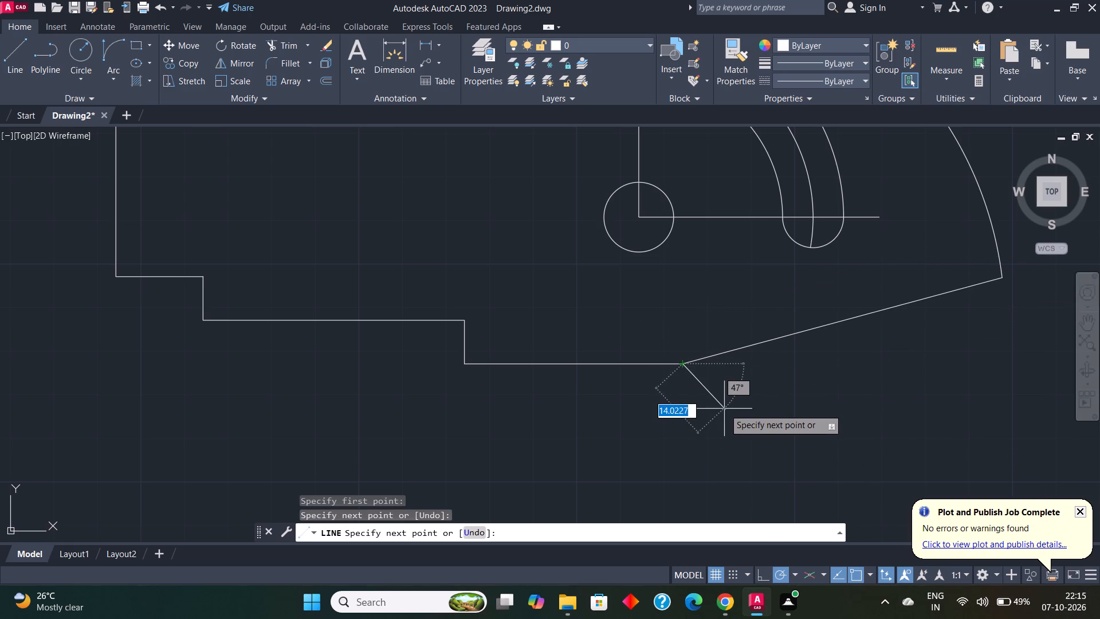
pyautogui.press('Escape')
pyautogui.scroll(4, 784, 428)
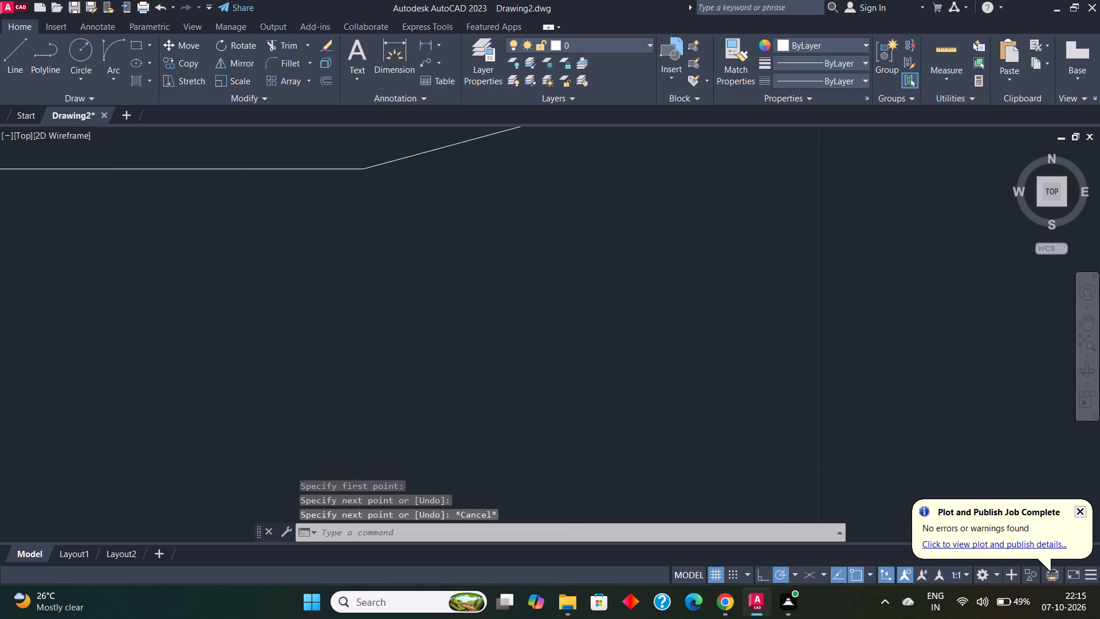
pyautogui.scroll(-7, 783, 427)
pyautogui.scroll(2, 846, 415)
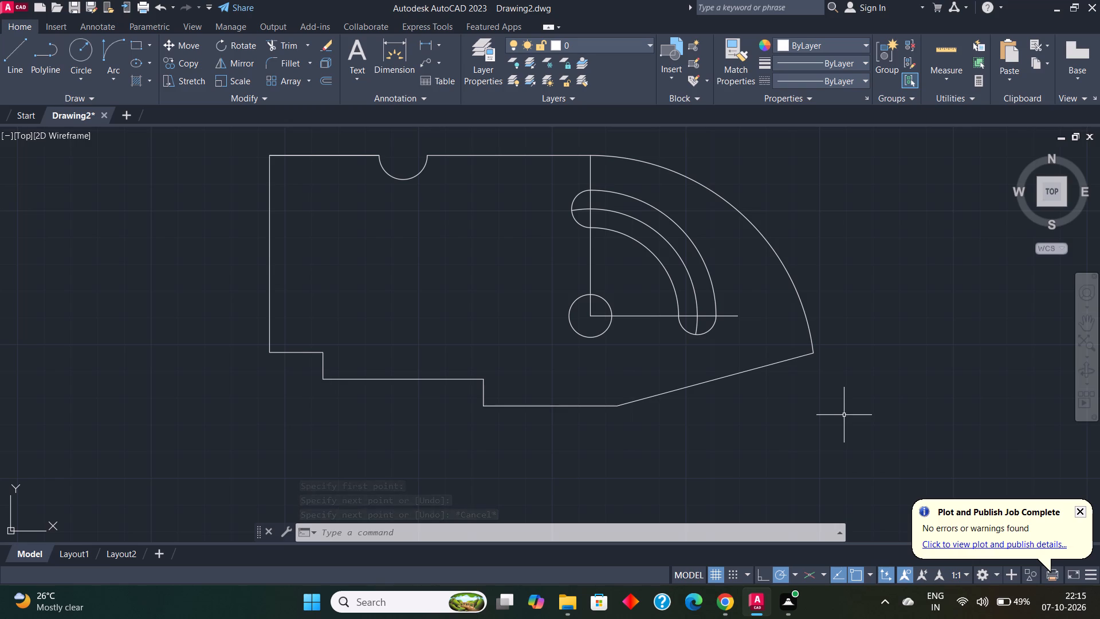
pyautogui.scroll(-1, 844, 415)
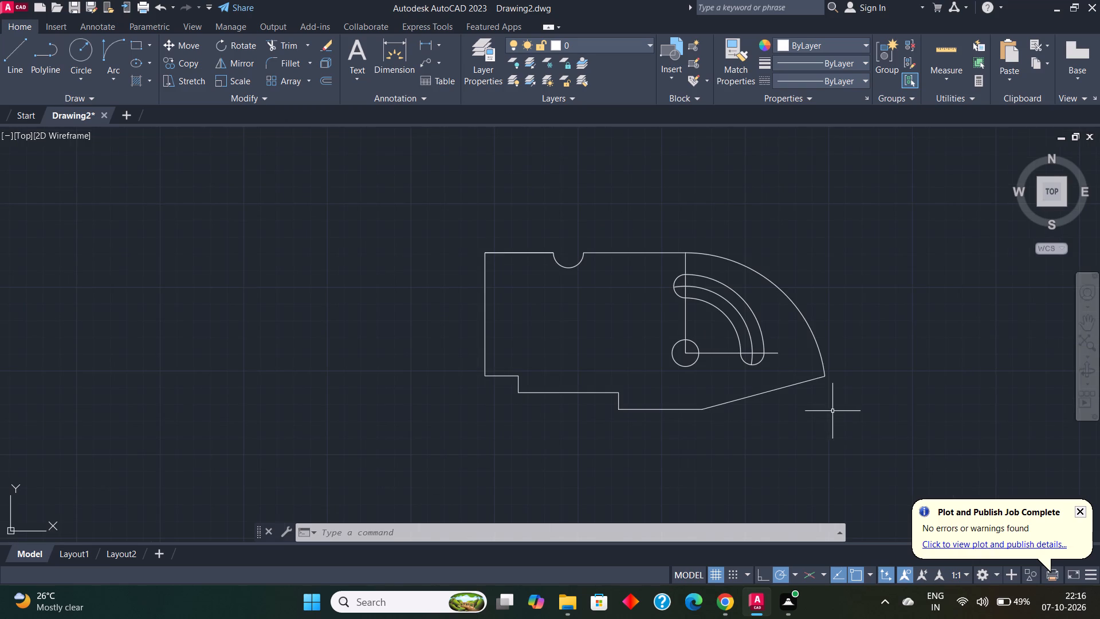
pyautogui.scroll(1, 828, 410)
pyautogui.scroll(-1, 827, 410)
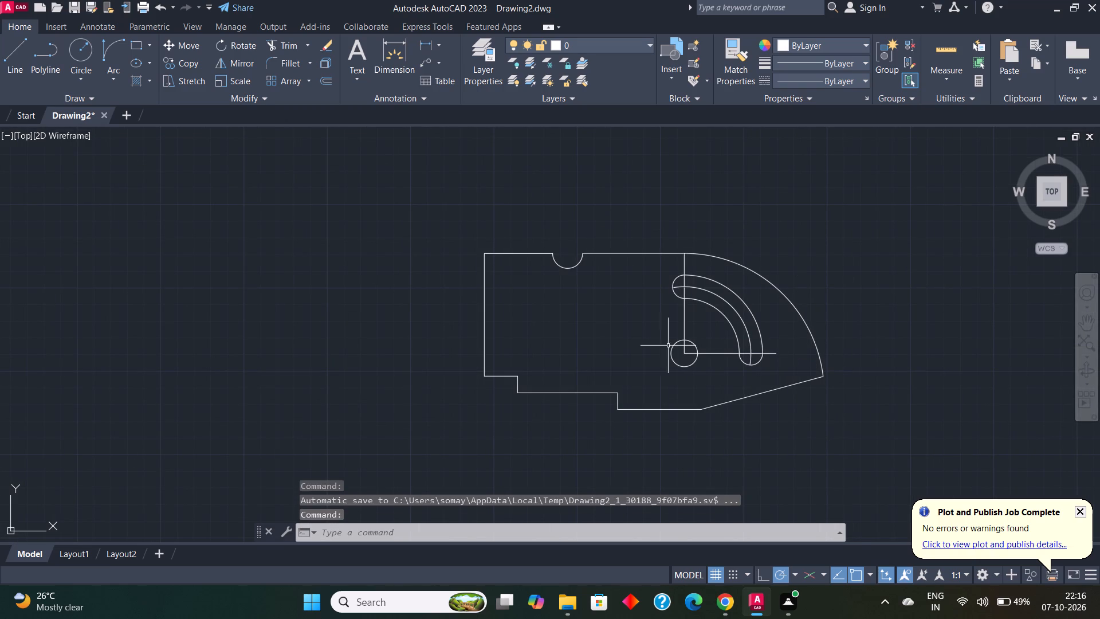
# Erase the semicircular notch arc in the top edge.
pyautogui.click(575, 264)
pyautogui.press('e')
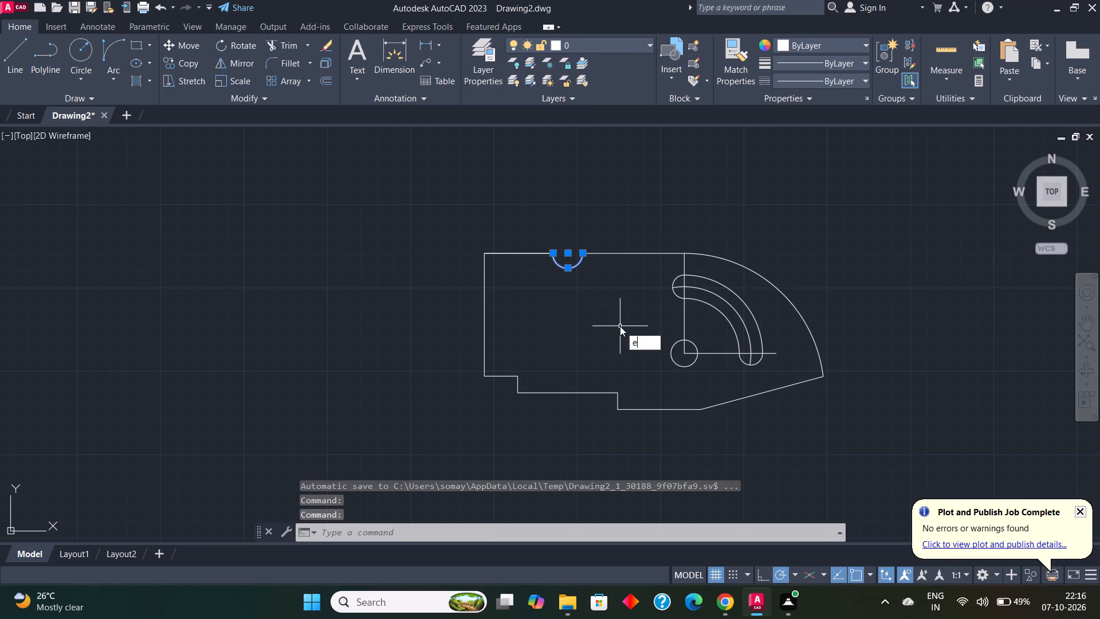
pyautogui.press('Return')
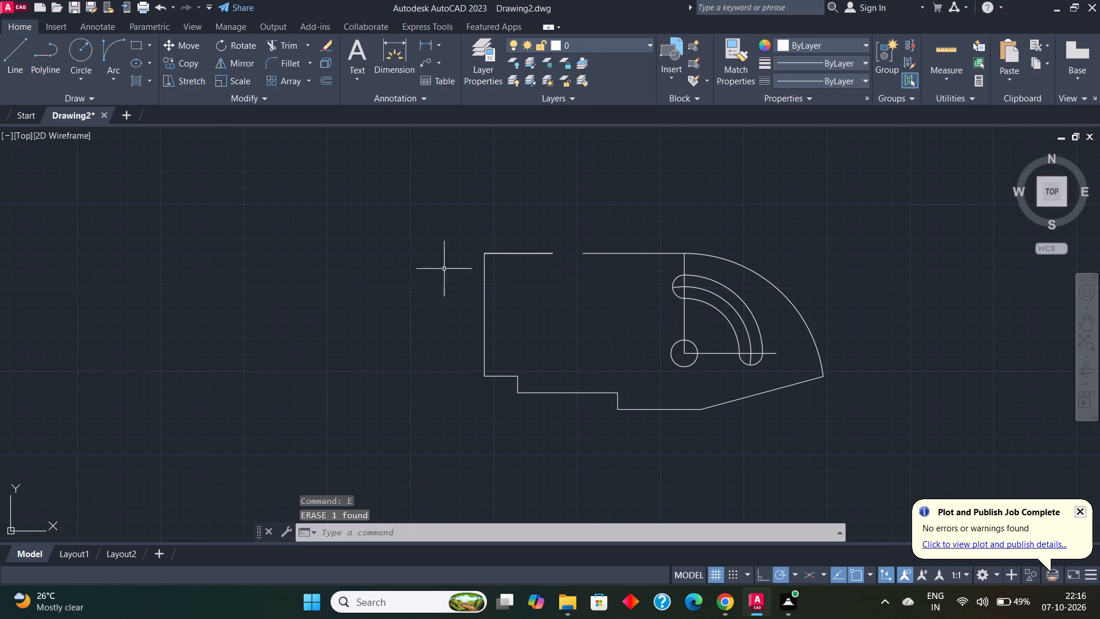
# Draw a rectangular notch in the top edge gap with lines 20 deep and 18 wide, closing at the gap's other end.
pyautogui.click(13, 51)
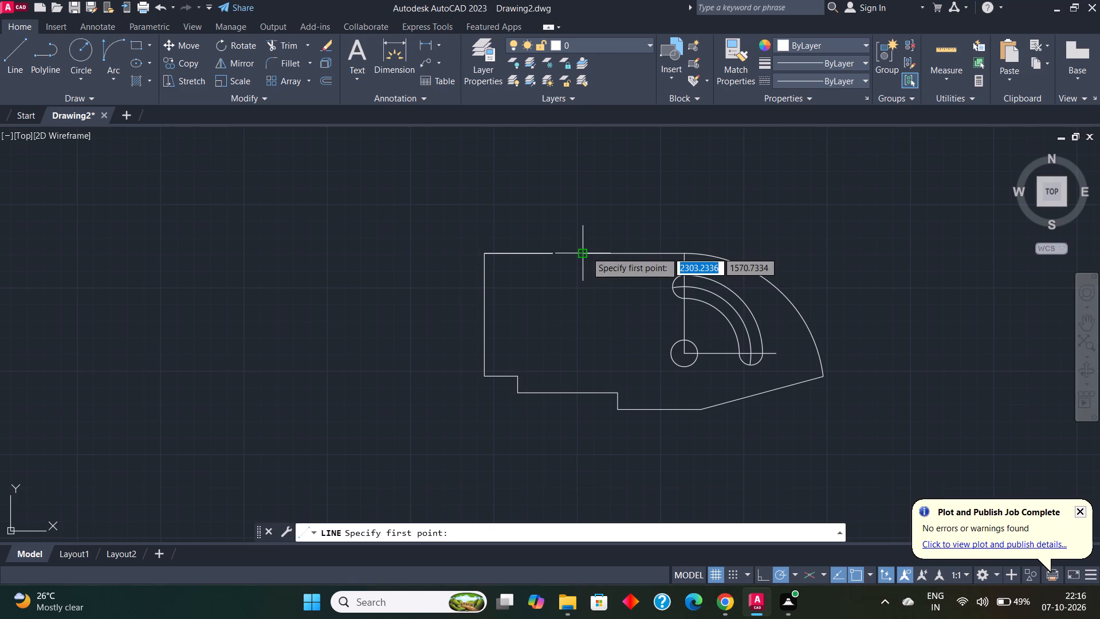
pyautogui.click(584, 252)
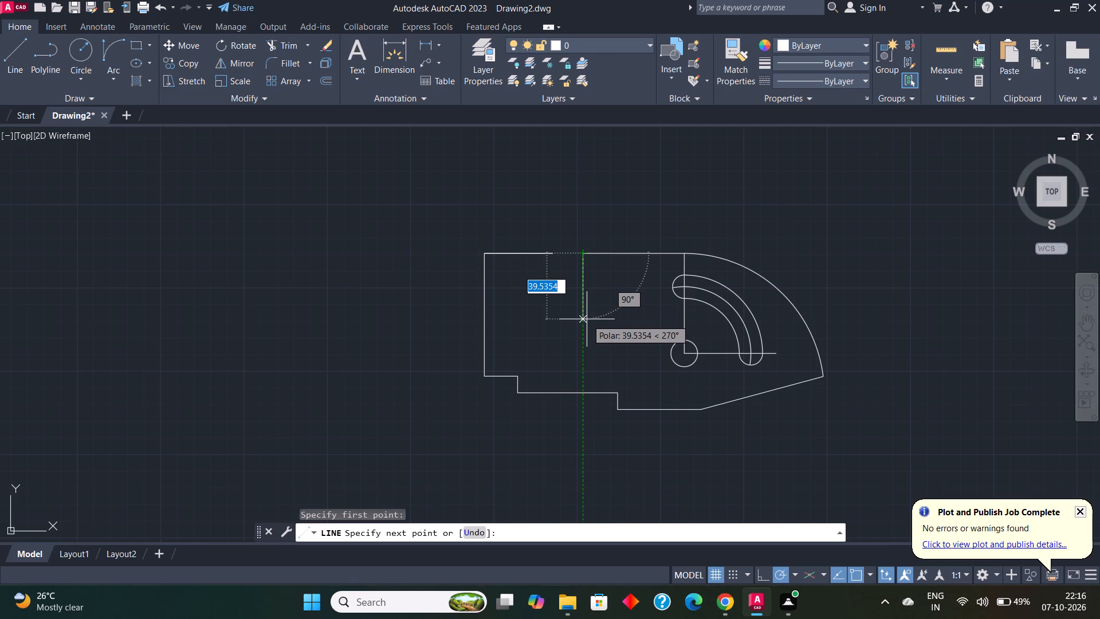
pyautogui.write('20')
pyautogui.press('Return')
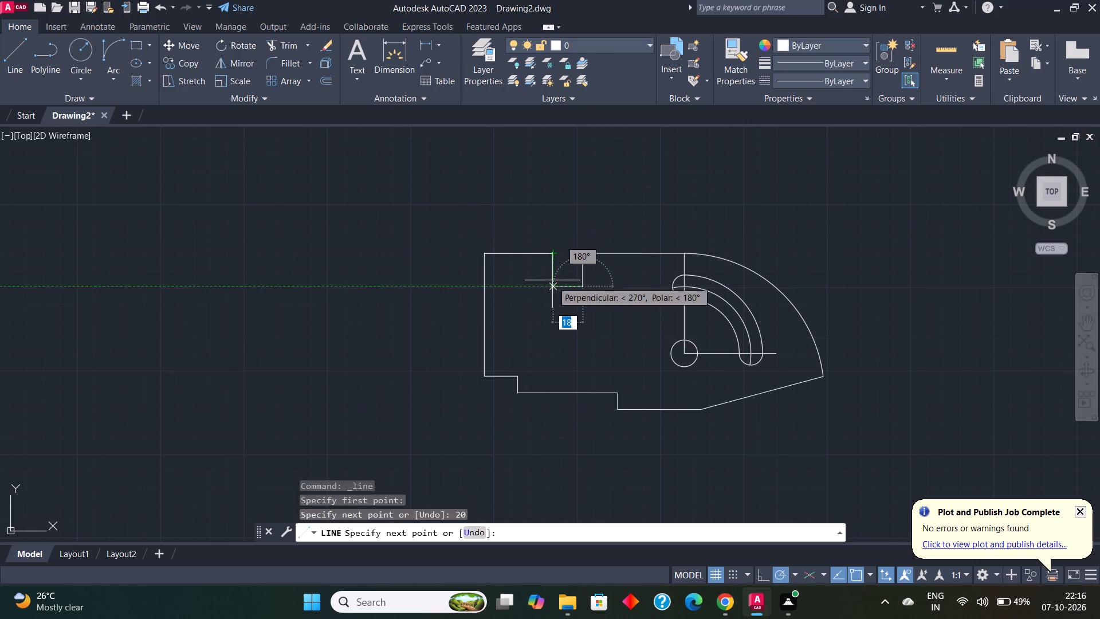
pyautogui.click(553, 288)
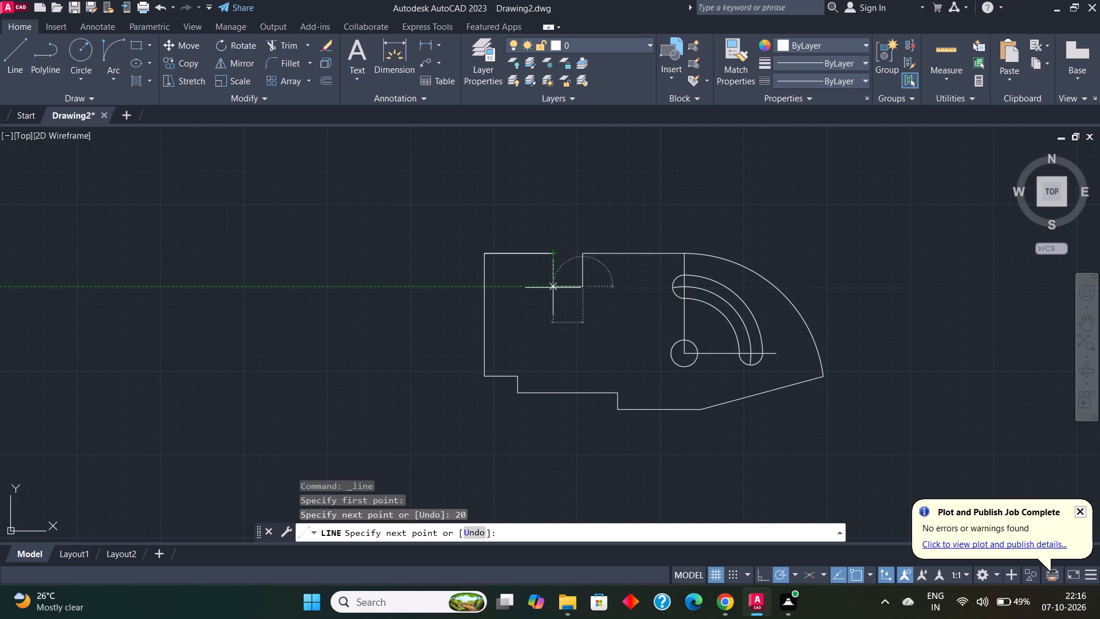
pyautogui.click(554, 255)
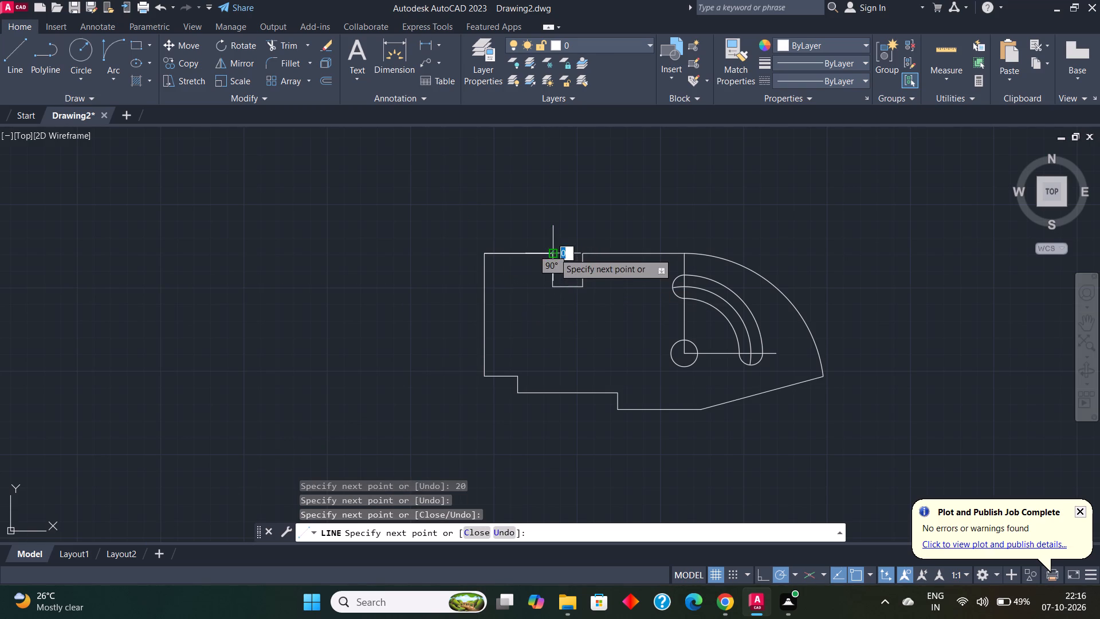
pyautogui.press('Escape')
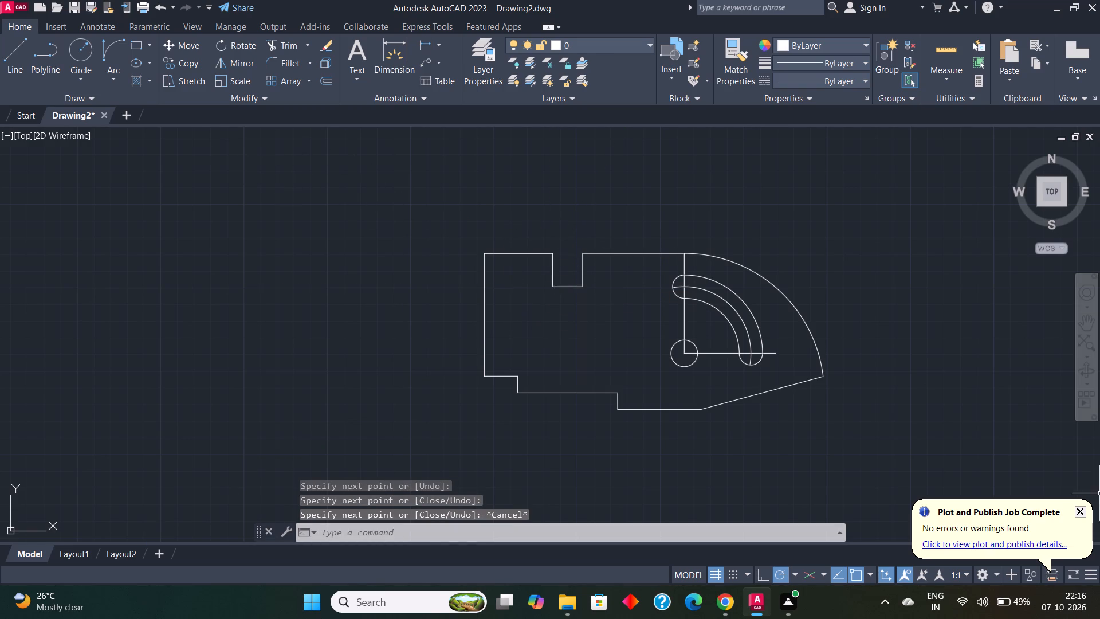
# Draw a circle of radius 9 centred on the midpoint of the notch's bottom line.
pyautogui.click(74, 81)
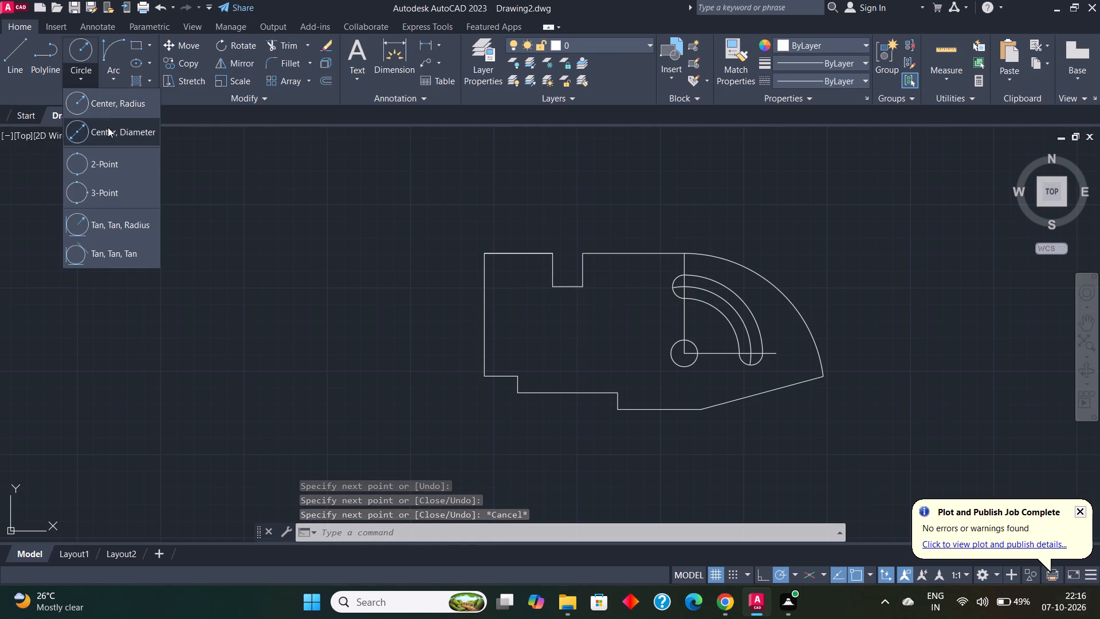
pyautogui.click(115, 104)
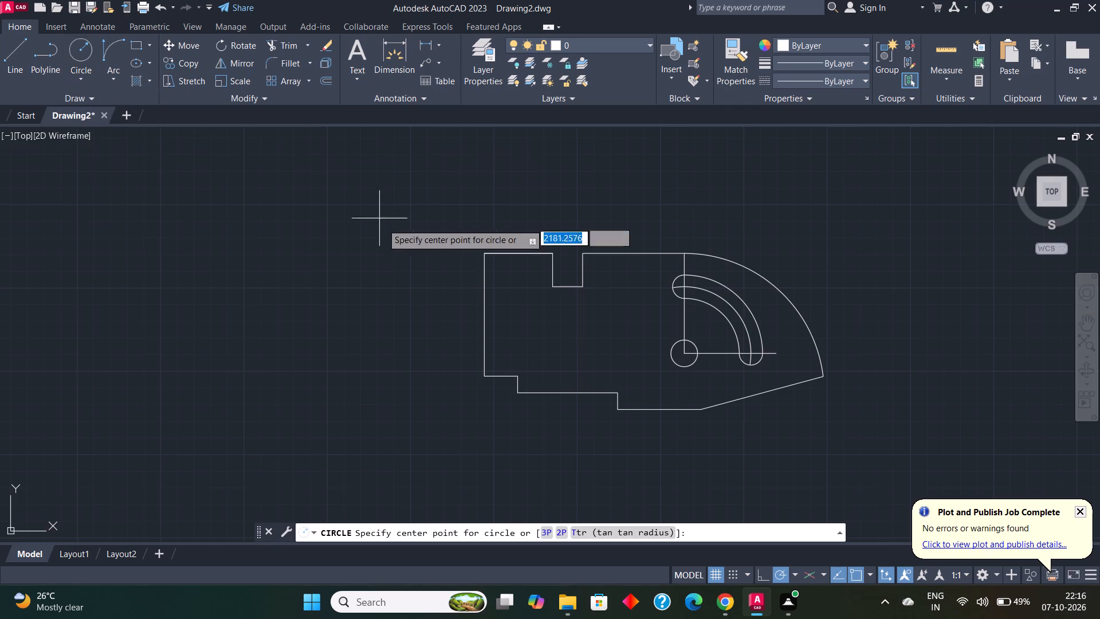
pyautogui.click(568, 283)
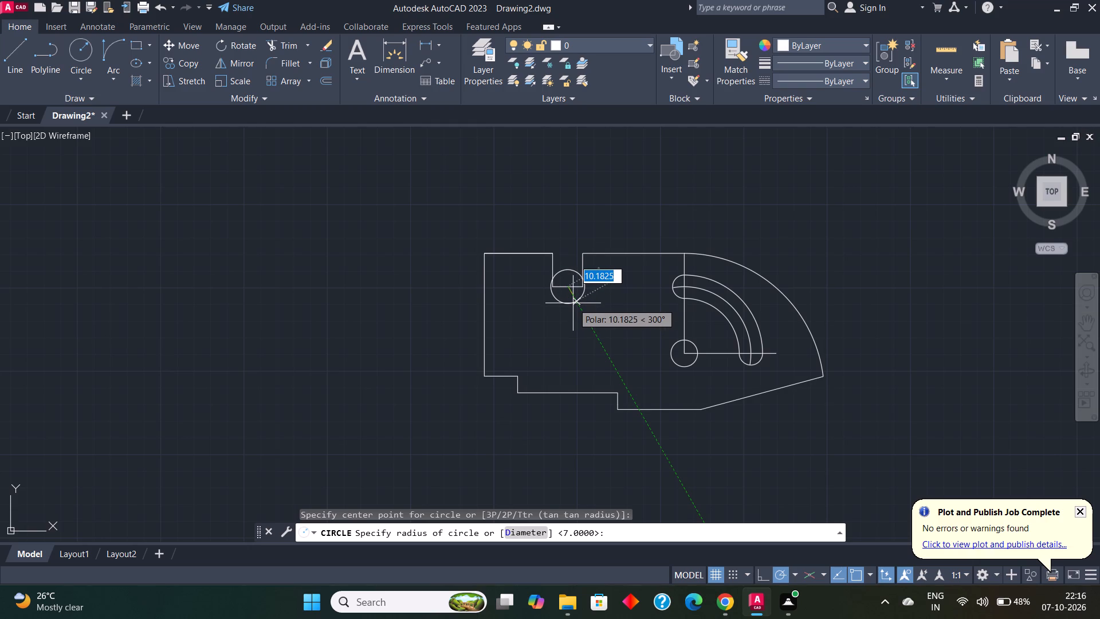
pyautogui.press('9')
pyautogui.press('Return')
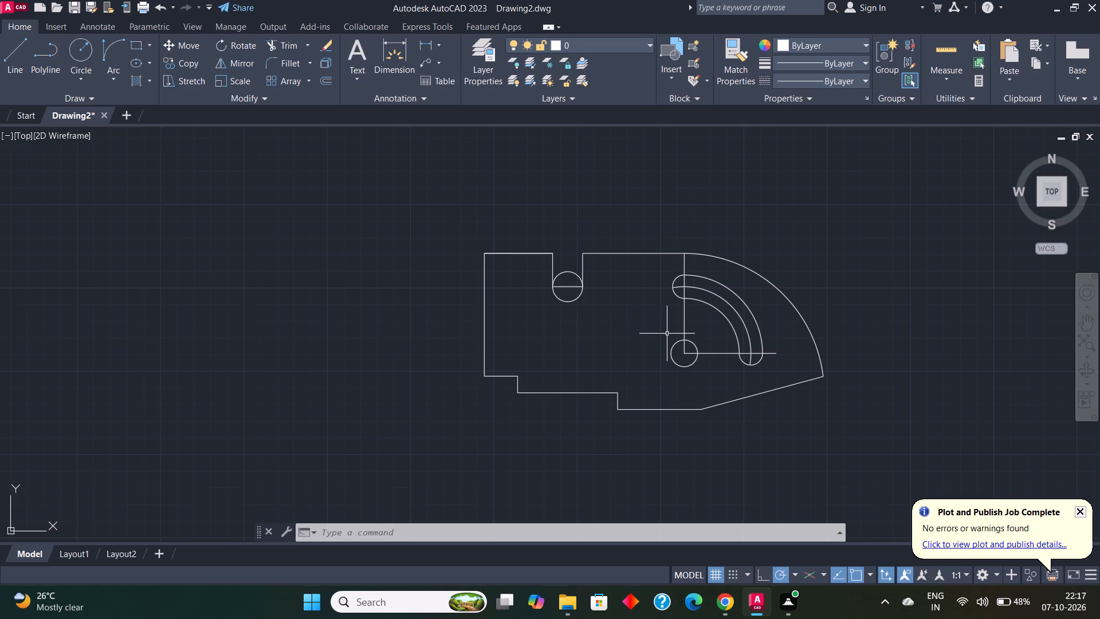
# Trim the circle's upper half and the notch's straight bottom line to leave a rounded notch bottom.
pyautogui.click(284, 47)
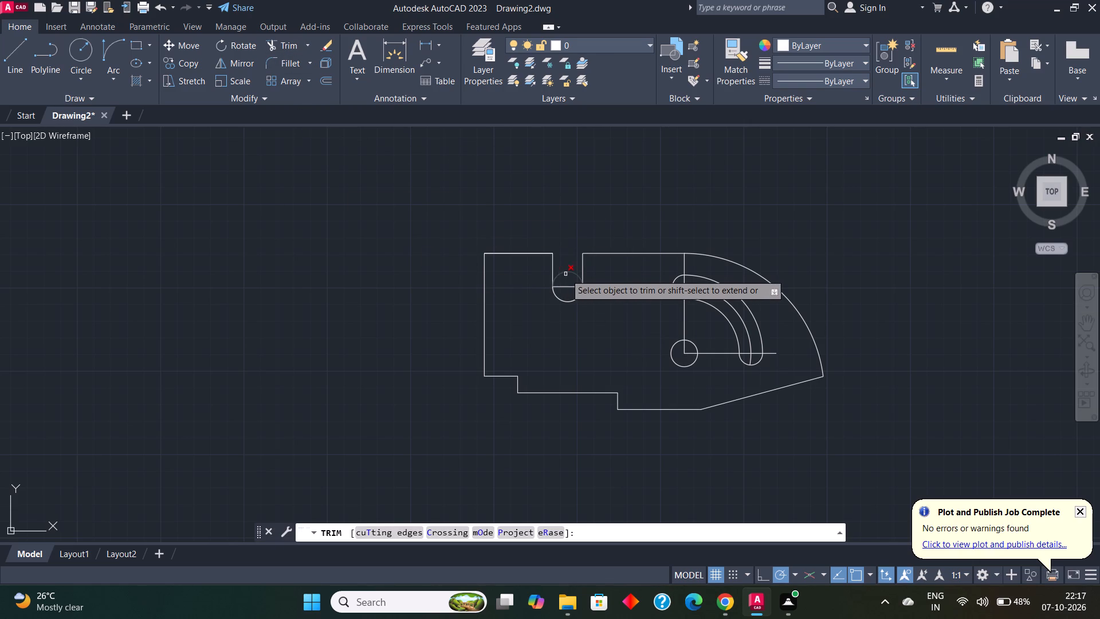
pyautogui.click(565, 274)
pyautogui.click(568, 287)
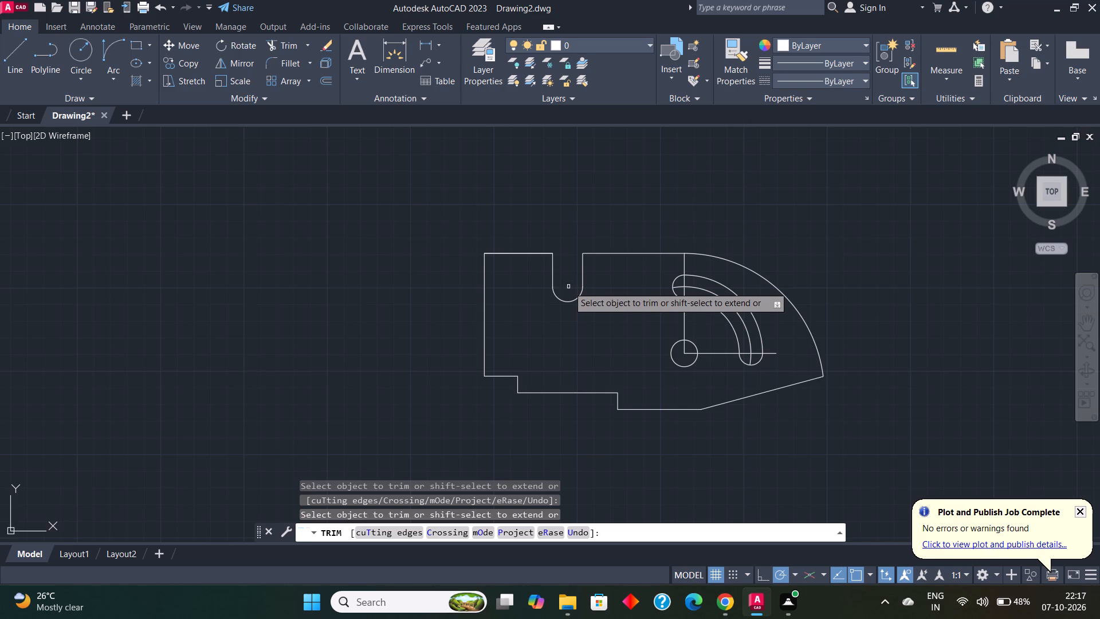
pyautogui.press('Escape')
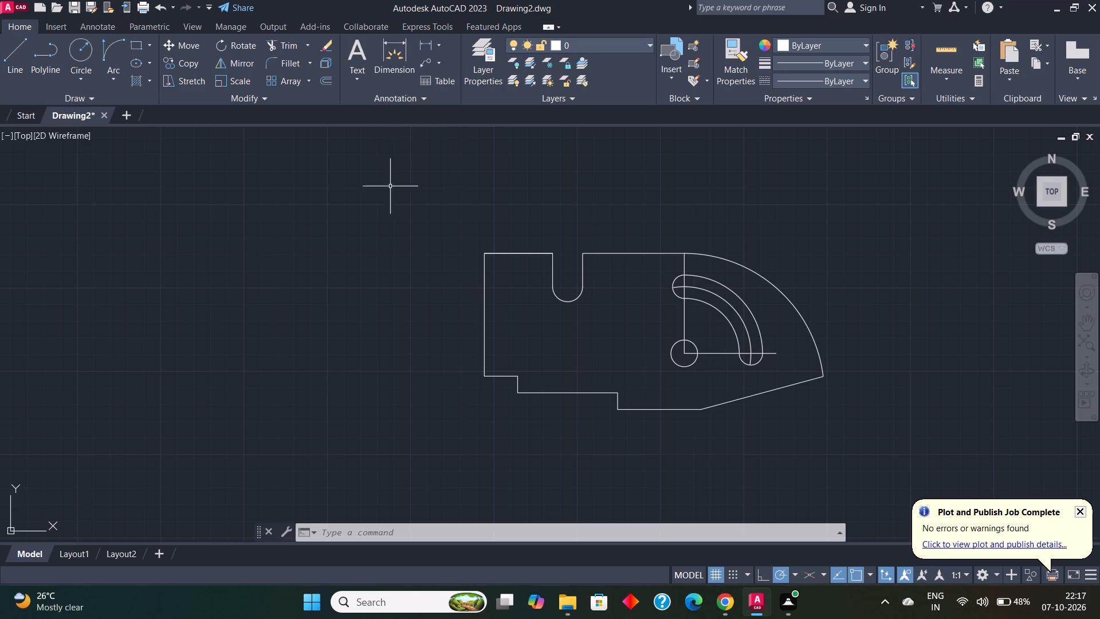
# Add a horizontal linear dimension above the part from its upper-left corner to the centre of the top notch.
pyautogui.click(440, 43)
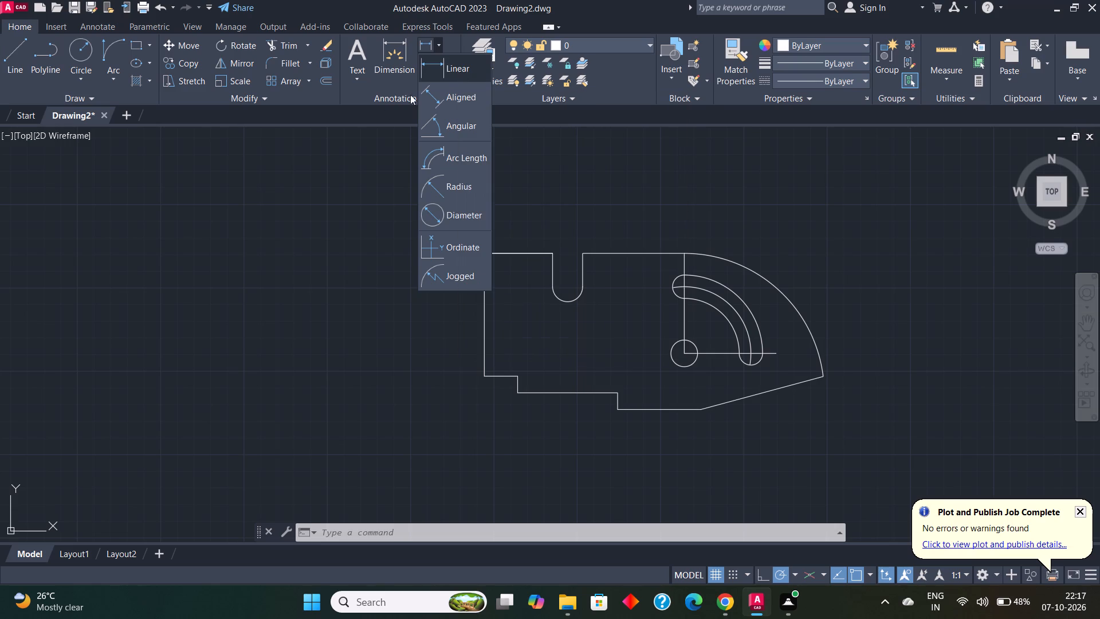
pyautogui.click(455, 71)
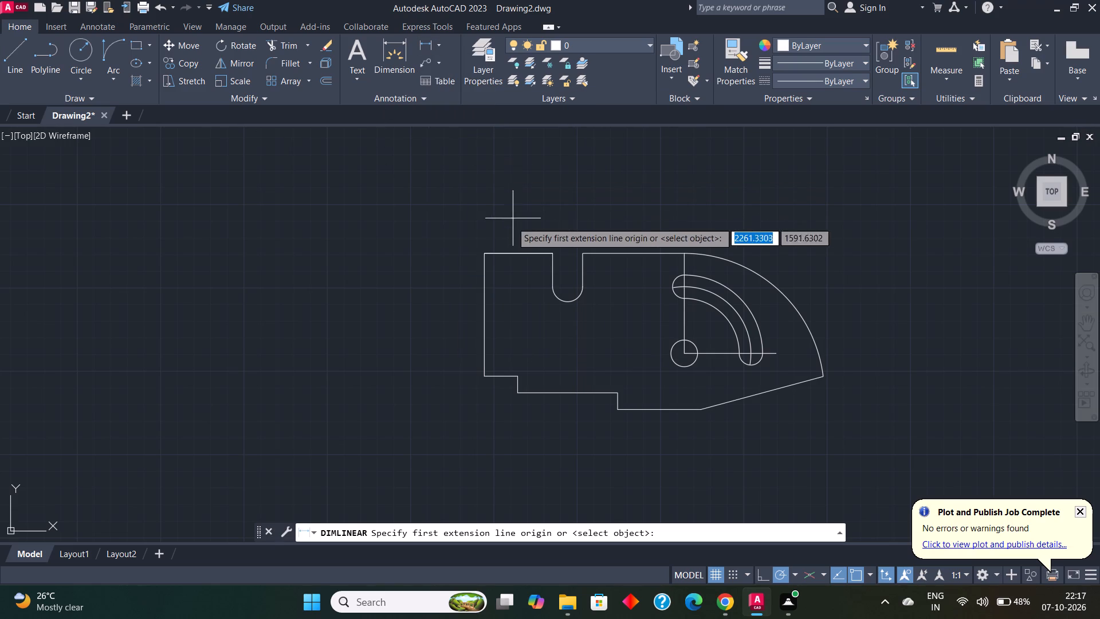
pyautogui.click(487, 254)
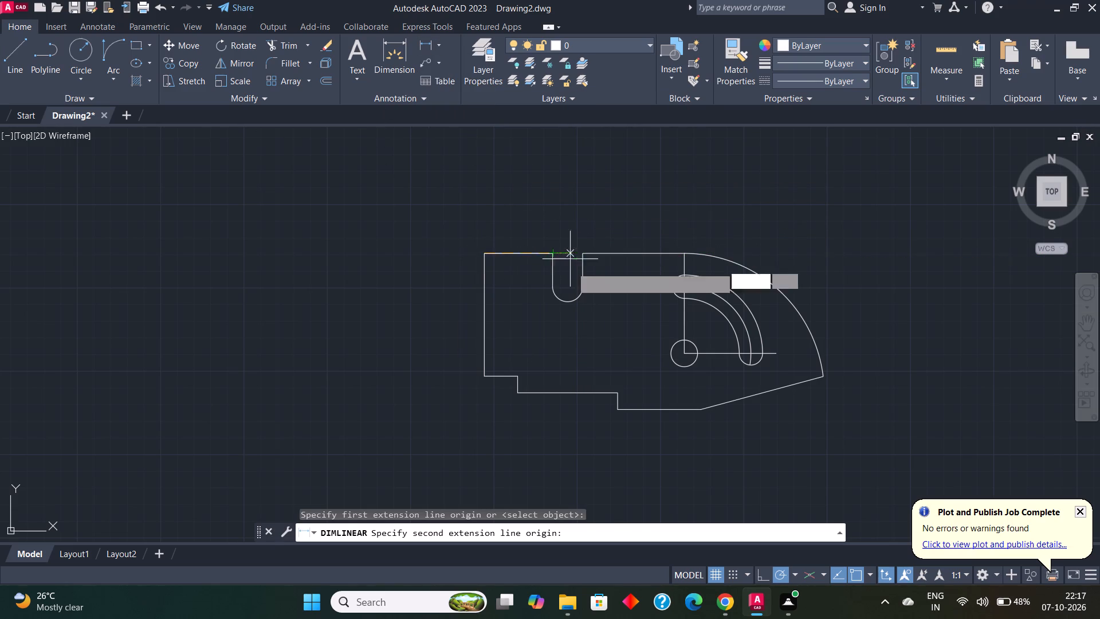
pyautogui.click(572, 285)
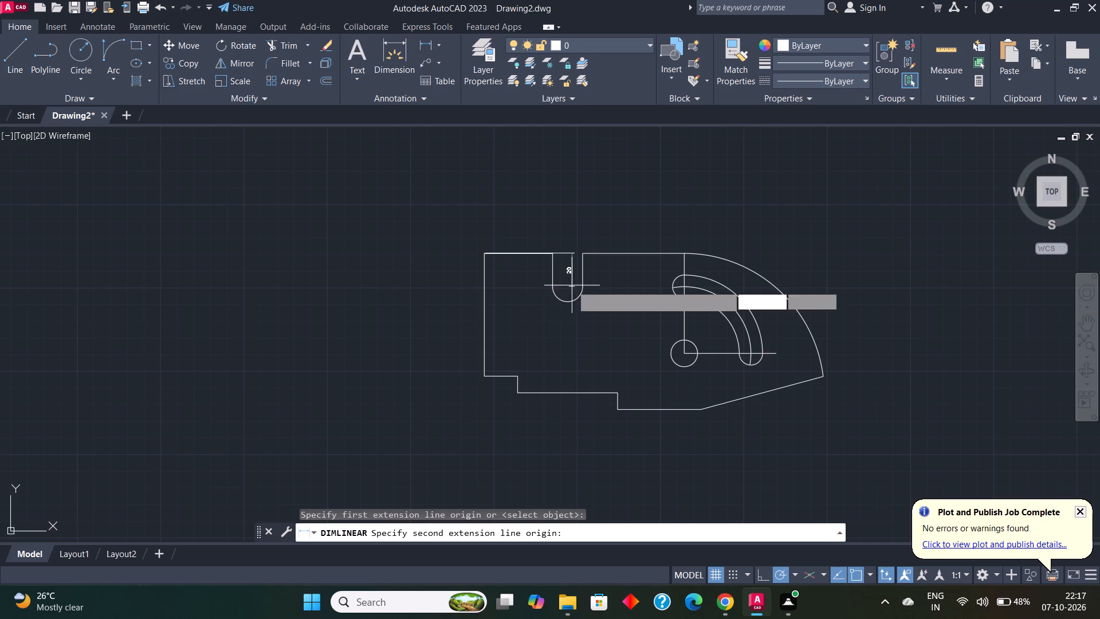
pyautogui.click(540, 214)
# Add a linear dimension from the upper-left corner to the start of the outer arc, placed above the notch-position dimension.
pyautogui.scroll(1, 519, 205)
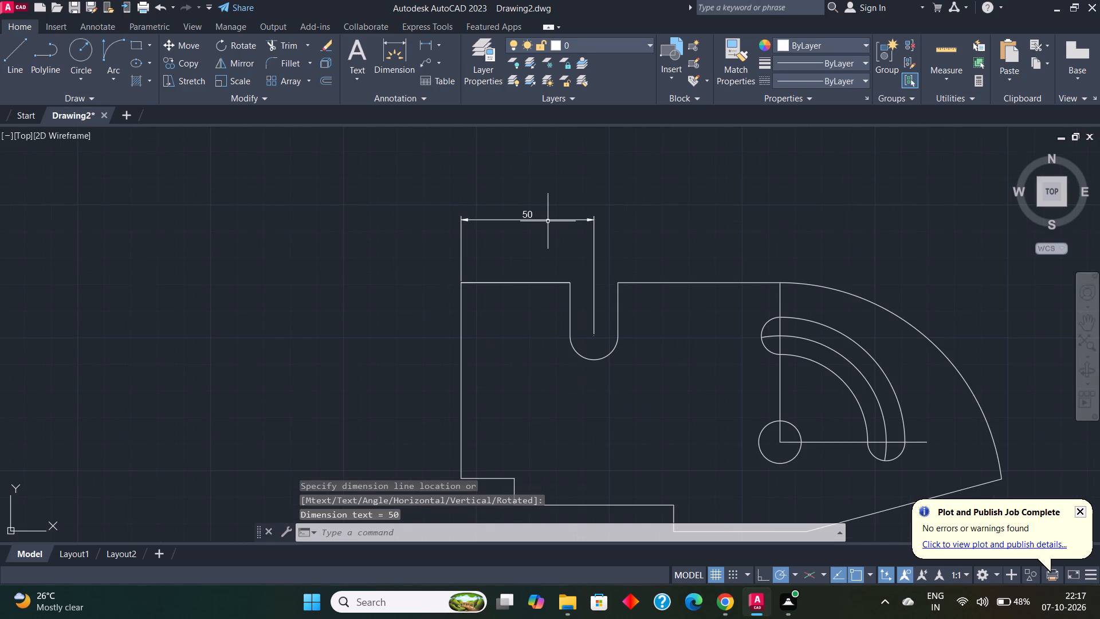
pyautogui.scroll(-1, 548, 221)
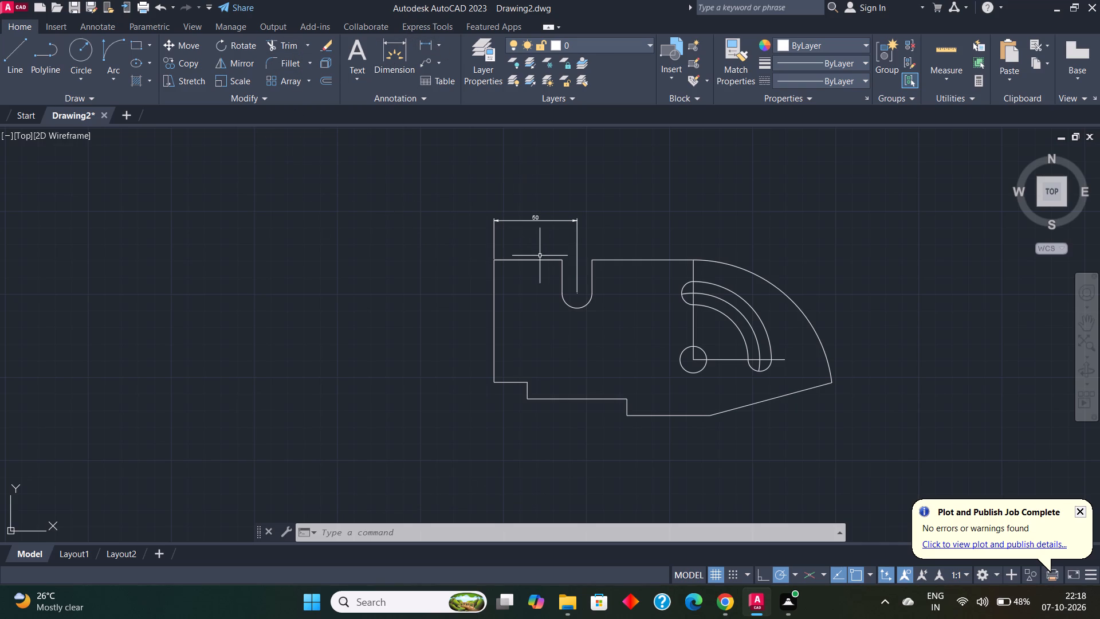
pyautogui.press('Return')
pyautogui.click(494, 265)
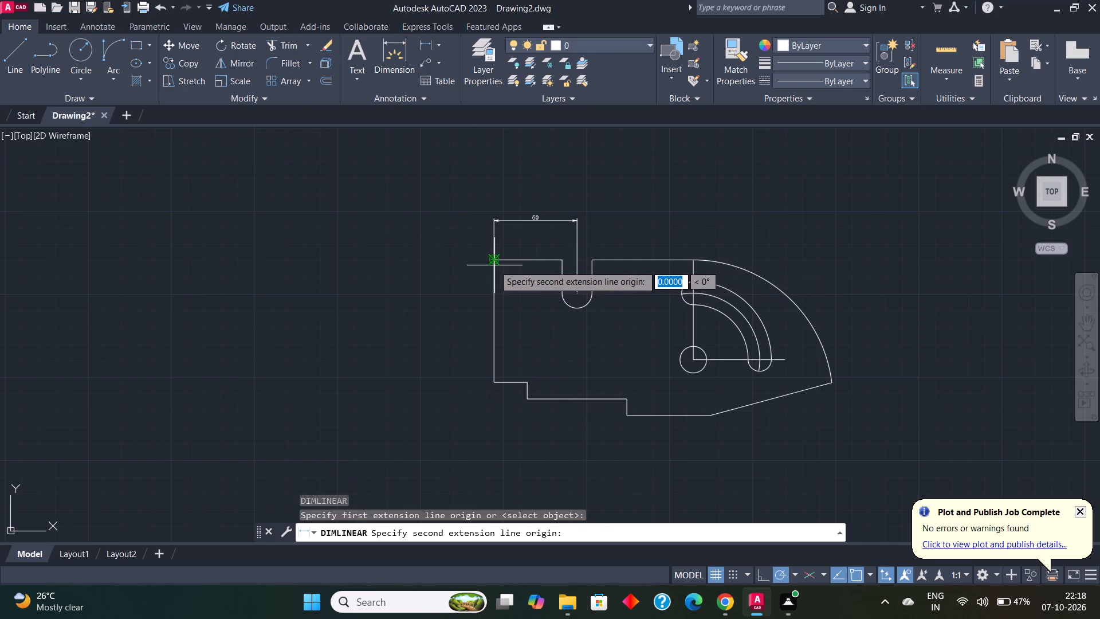
pyautogui.click(690, 258)
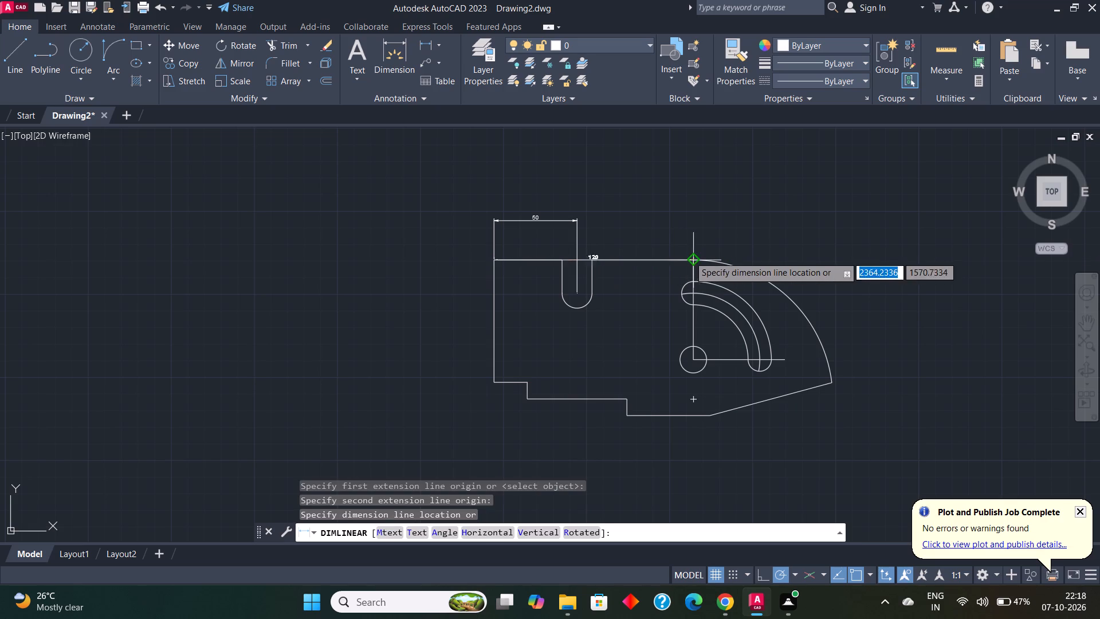
pyautogui.click(649, 186)
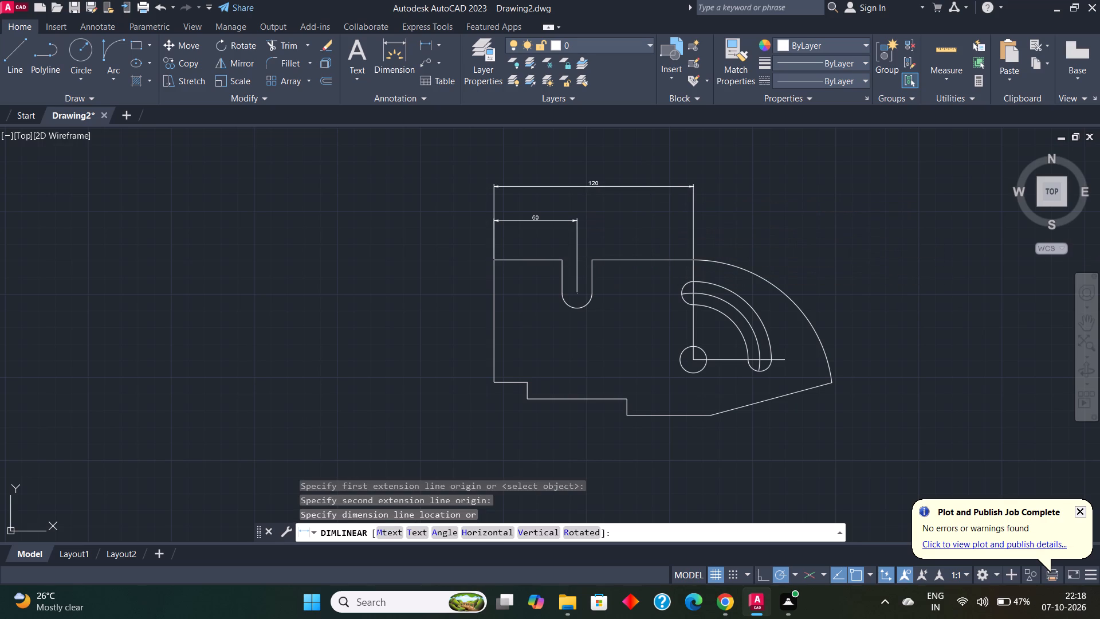
# Open the ISO-25 dimension style for modification and set its text height to 5.
pyautogui.click(415, 524)
pyautogui.write('di')
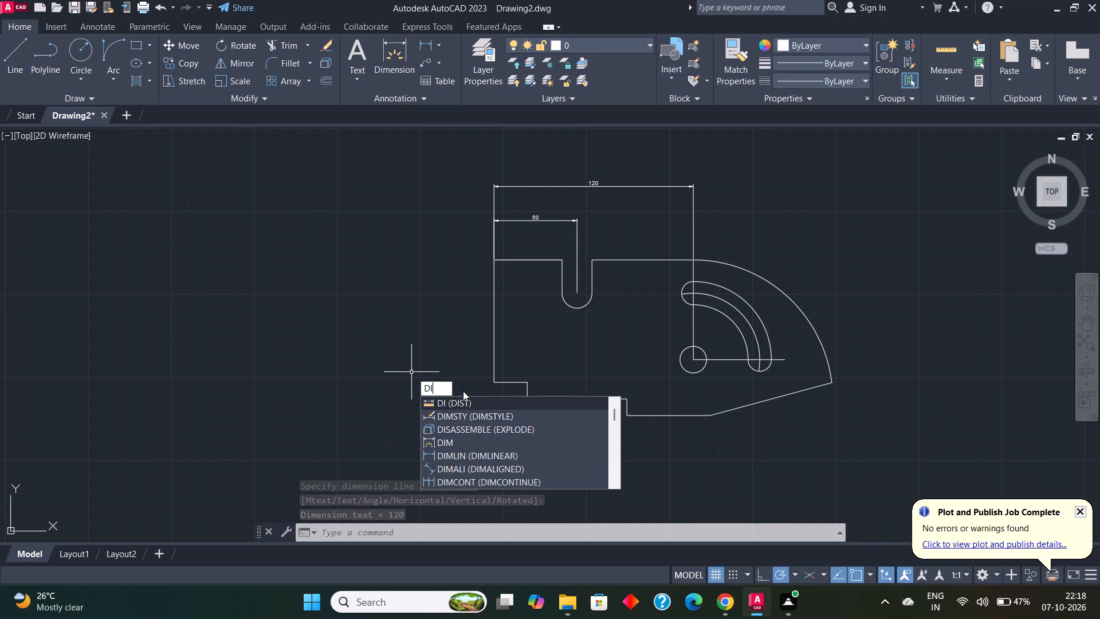
pyautogui.press('BackSpace')
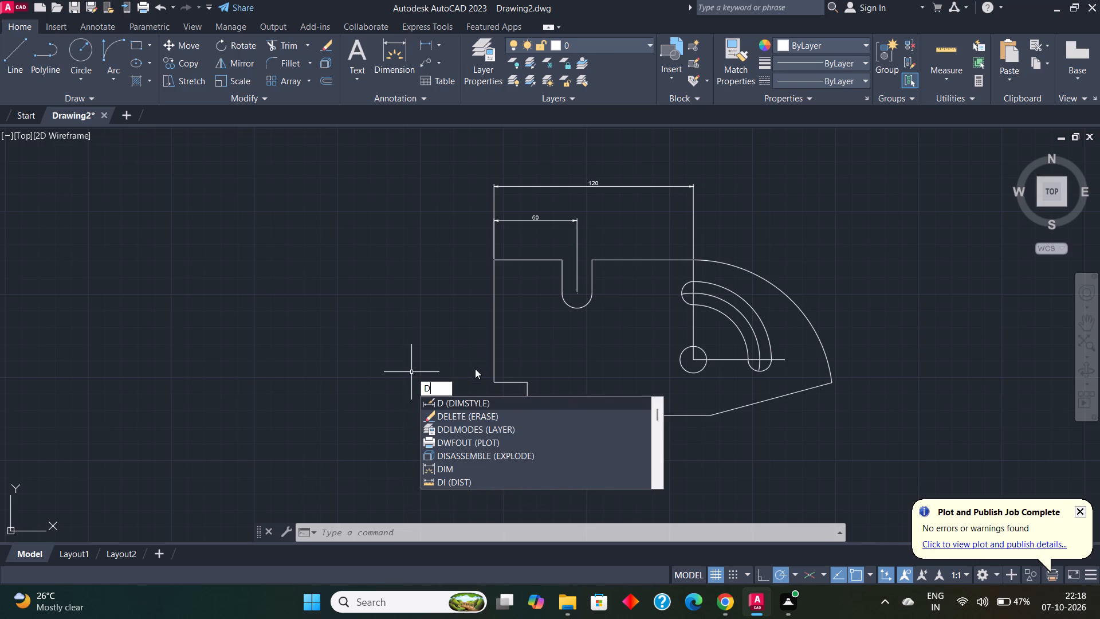
pyautogui.click(483, 399)
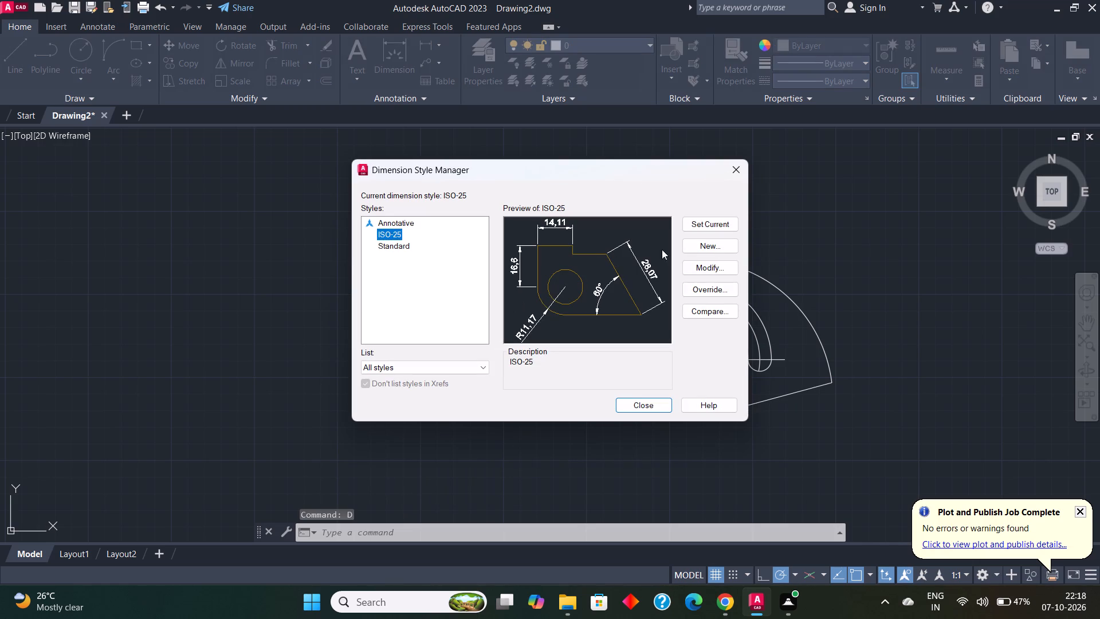
pyautogui.click(708, 266)
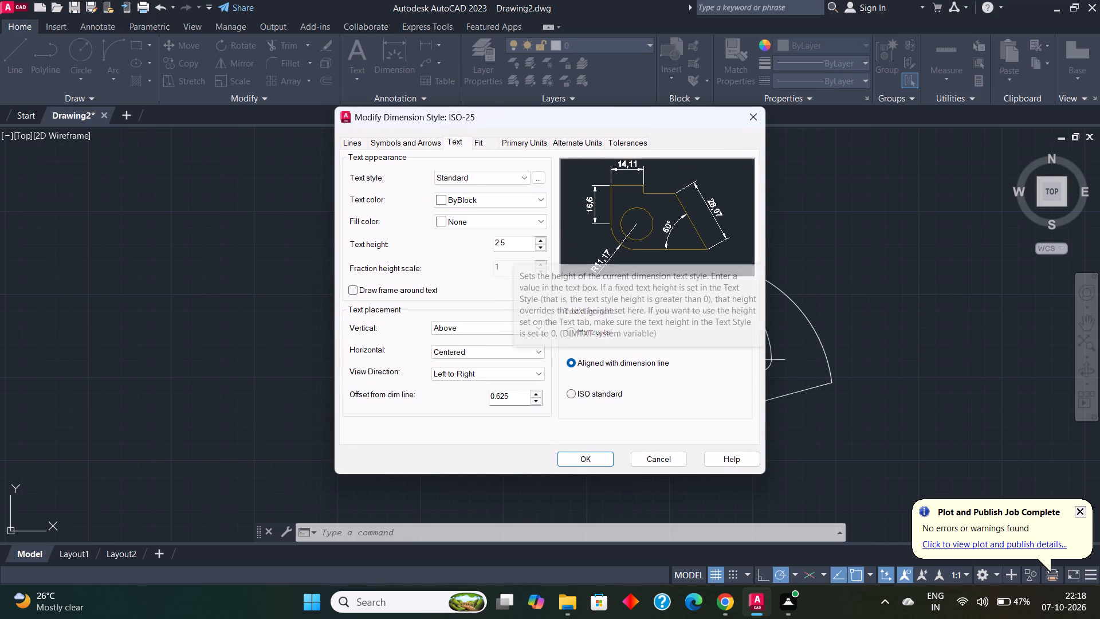
pyautogui.moveTo(511, 241); pyautogui.dragTo(473, 241)
pyautogui.press('BackSpace')
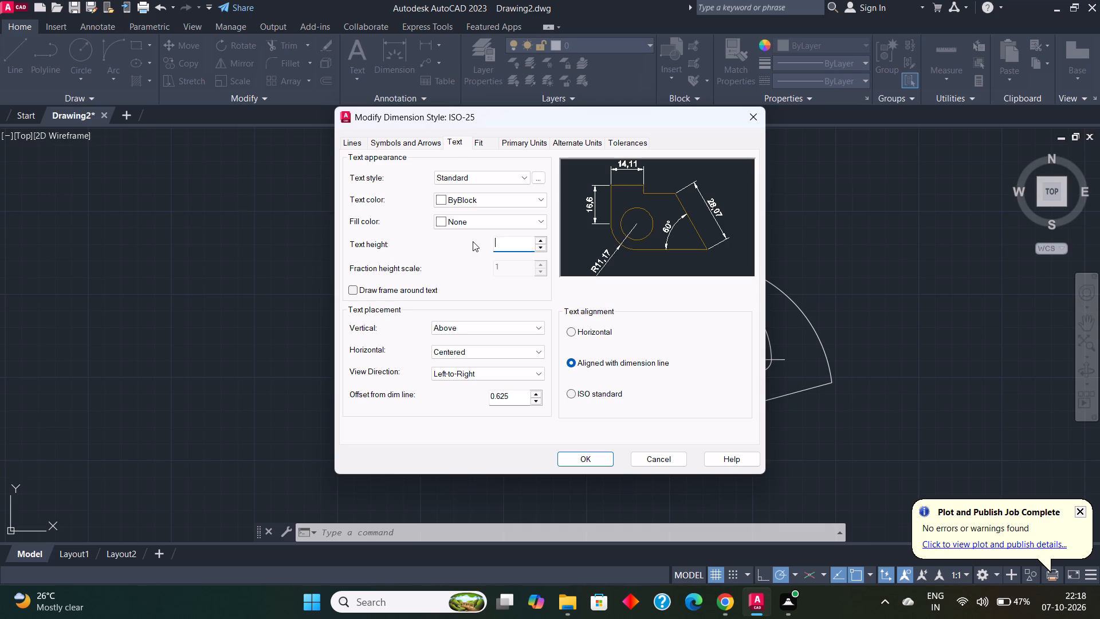
pyautogui.click(431, 142)
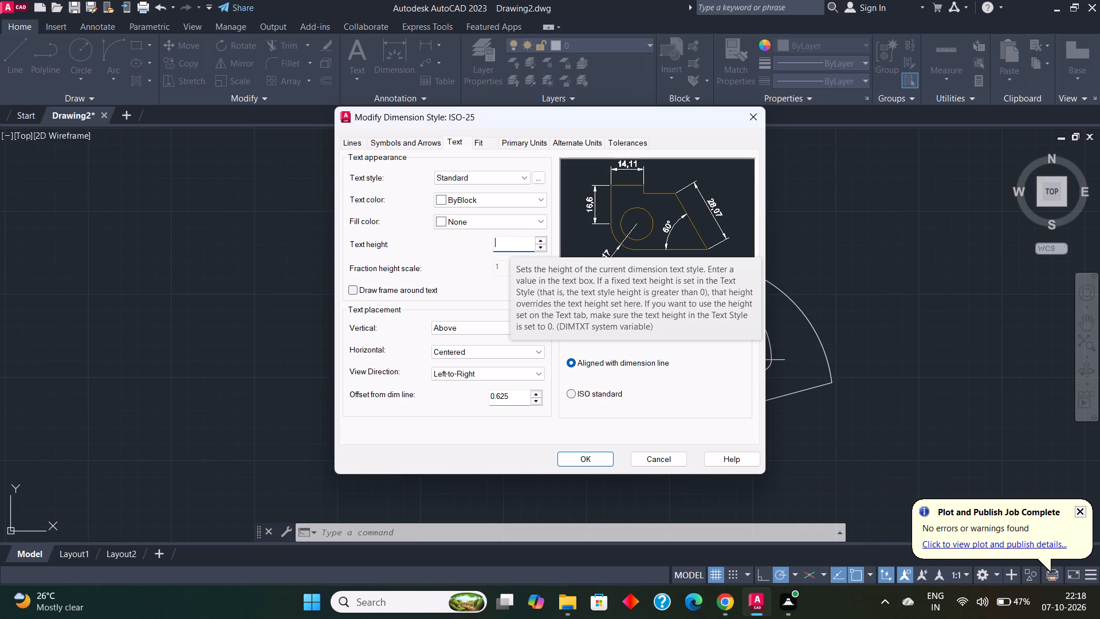
pyautogui.press('5')
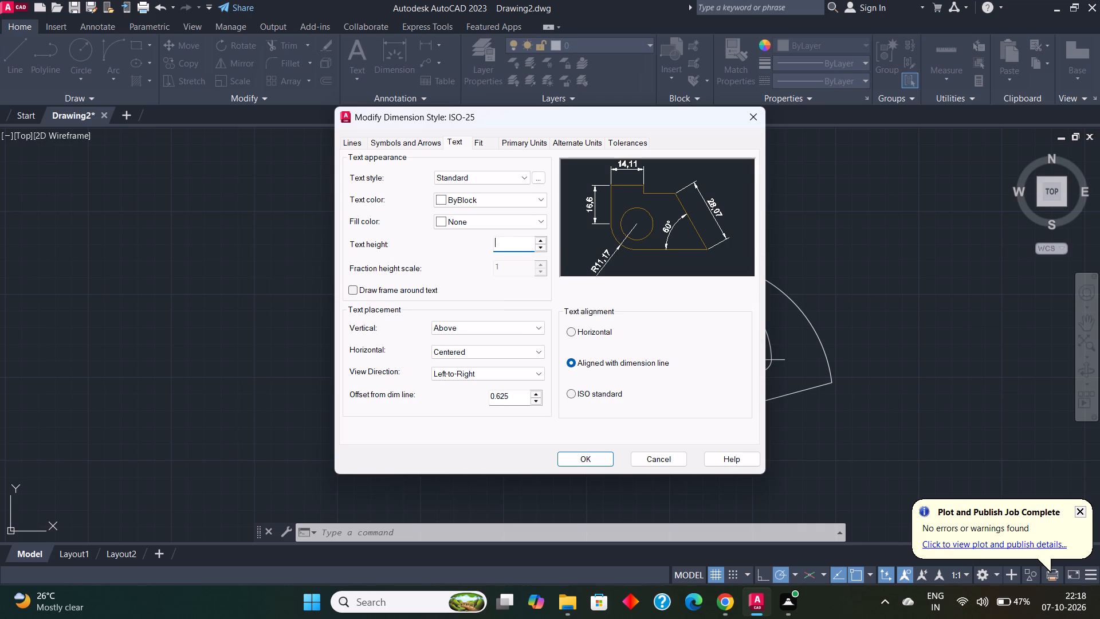
pyautogui.press('Return')
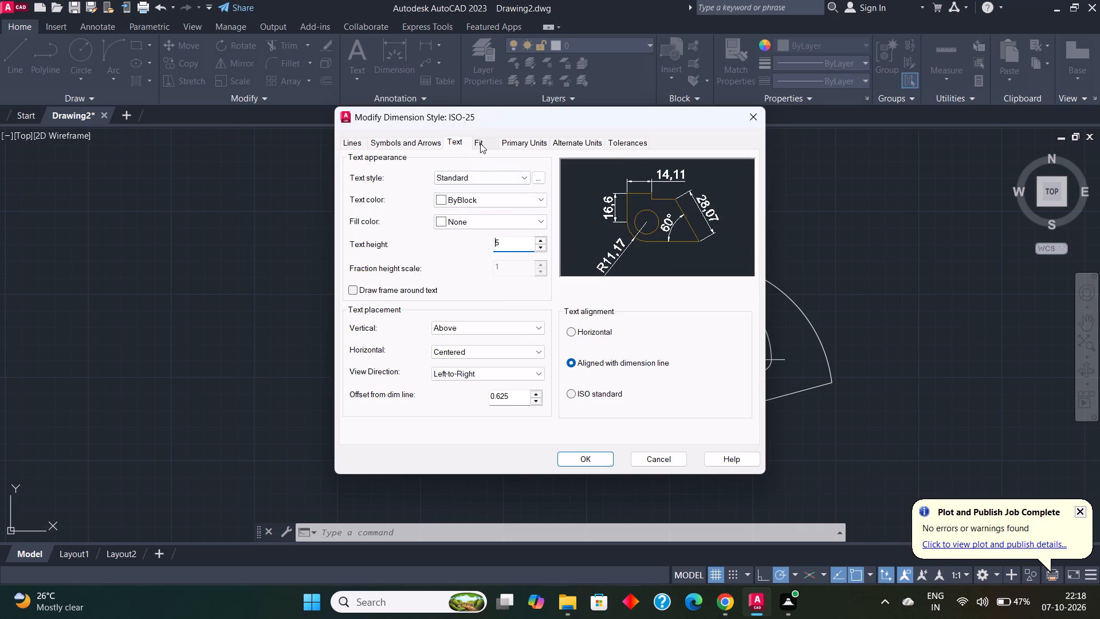
# Set the ISO-25 dimension style's arrow size to 5.
pyautogui.click(429, 143)
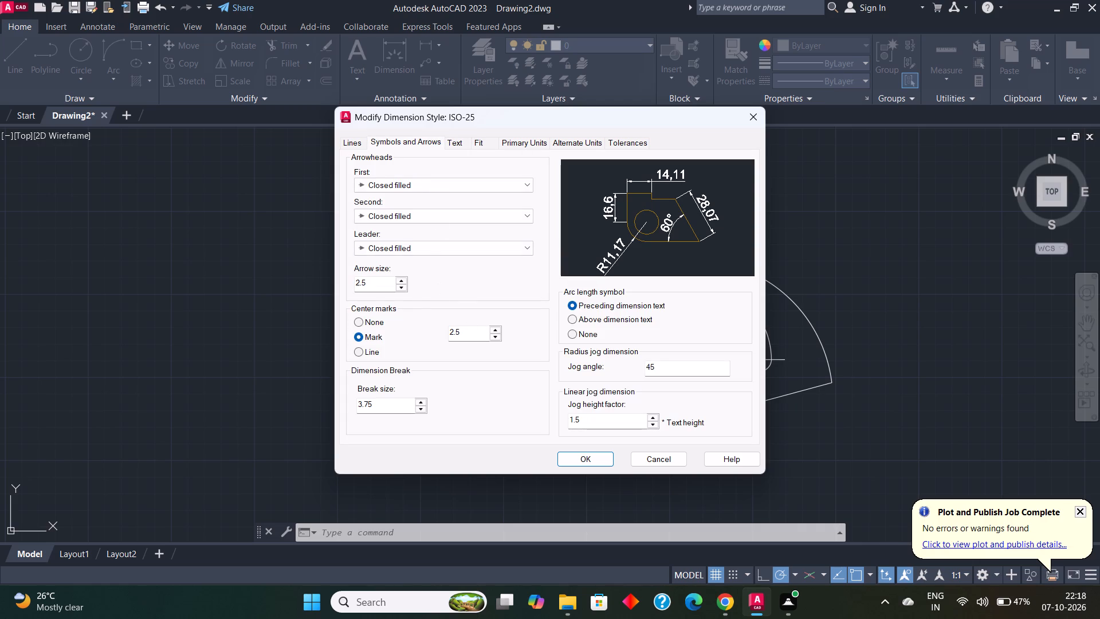
pyautogui.moveTo(369, 281); pyautogui.dragTo(329, 281)
pyautogui.press('5')
pyautogui.press('Return')
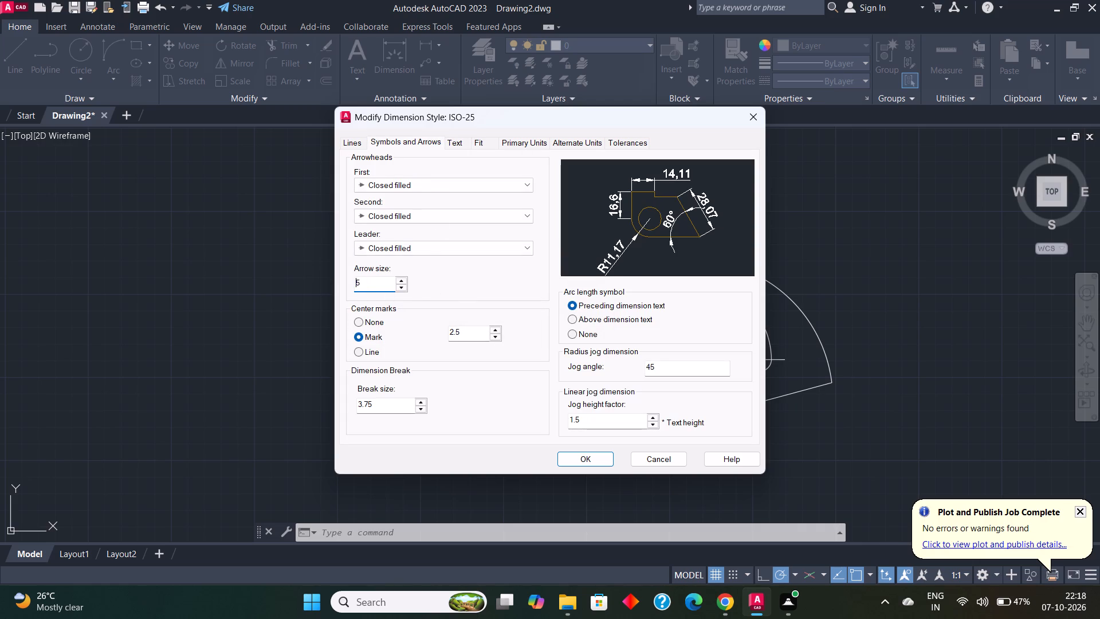
# Set the ISO-25 dimension style's text height to 9 and apply the style changes.
pyautogui.click(457, 144)
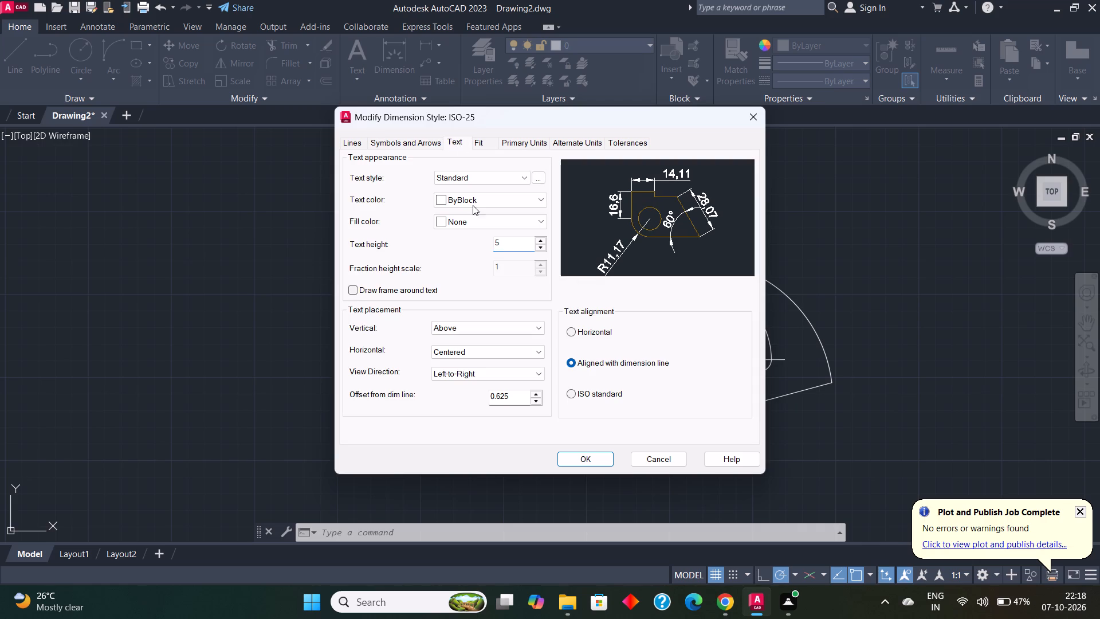
pyautogui.moveTo(513, 242); pyautogui.dragTo(480, 245)
pyautogui.press('9')
pyautogui.press('Return')
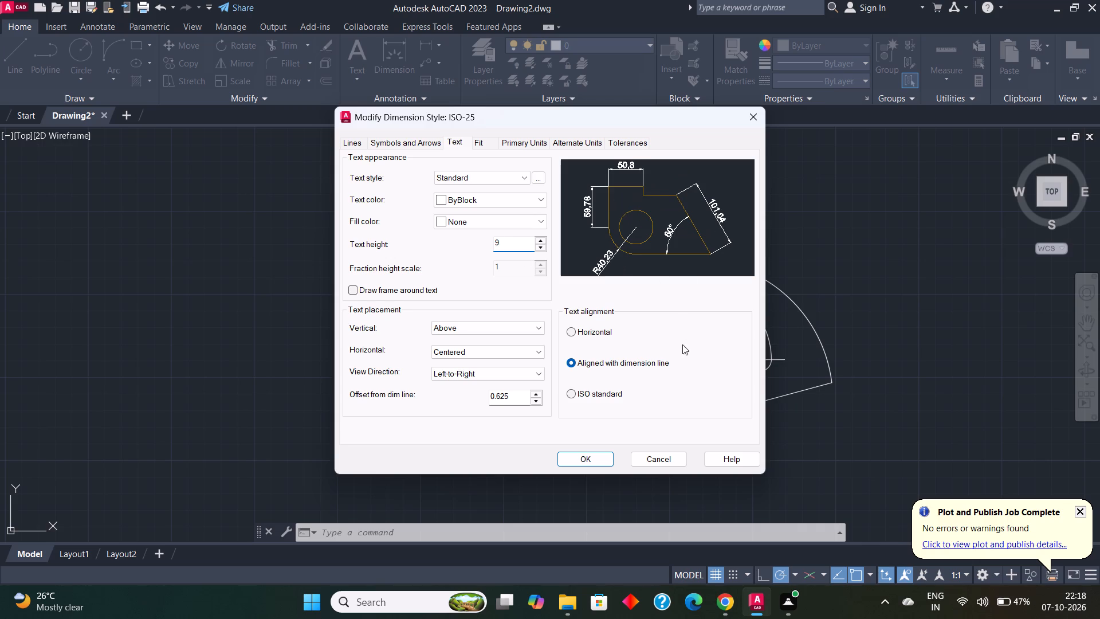
pyautogui.click(597, 457)
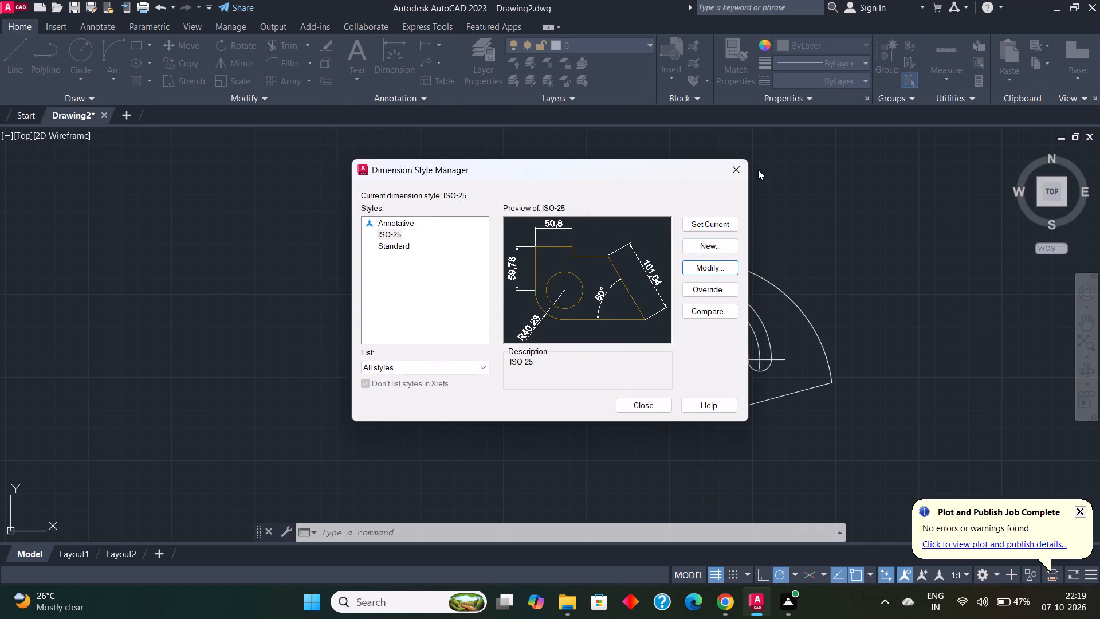
pyautogui.click(711, 267)
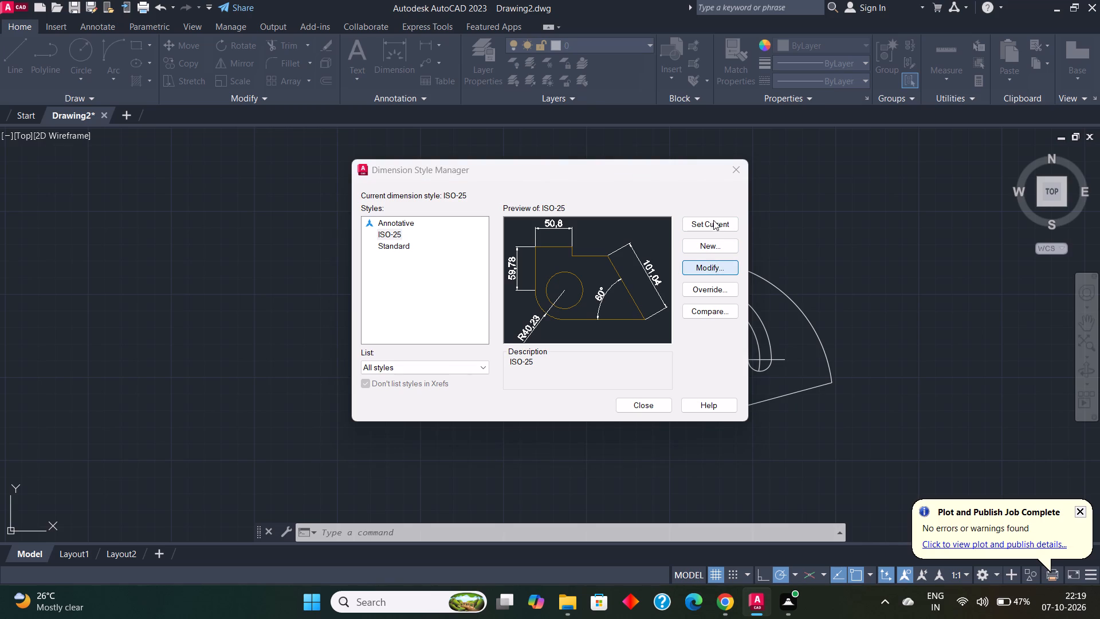
pyautogui.click(713, 220)
pyautogui.click(607, 457)
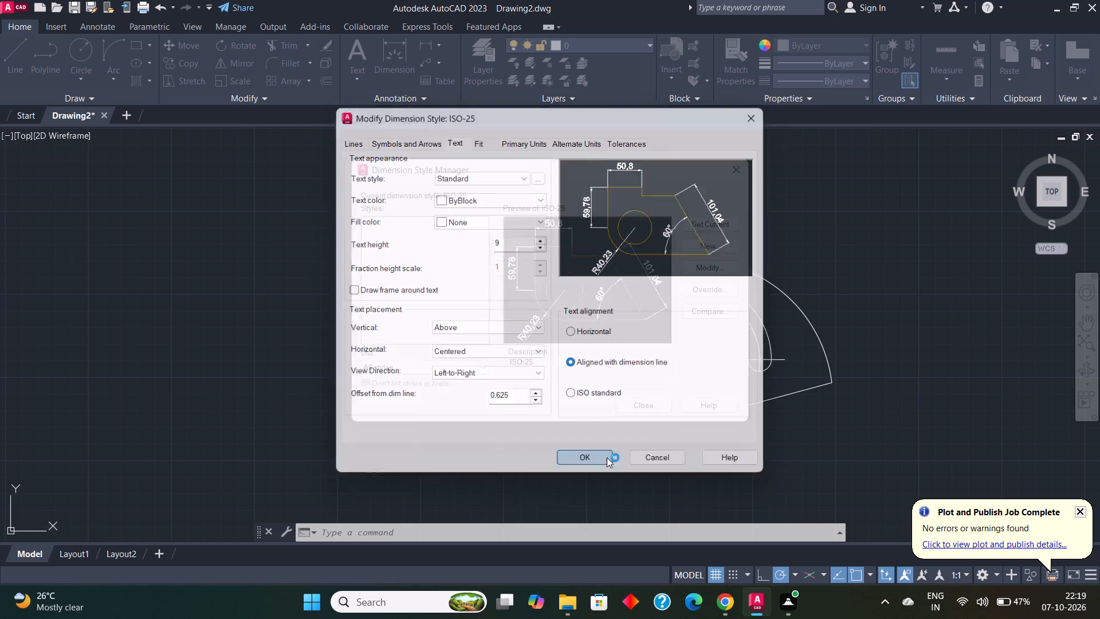
pyautogui.click(649, 401)
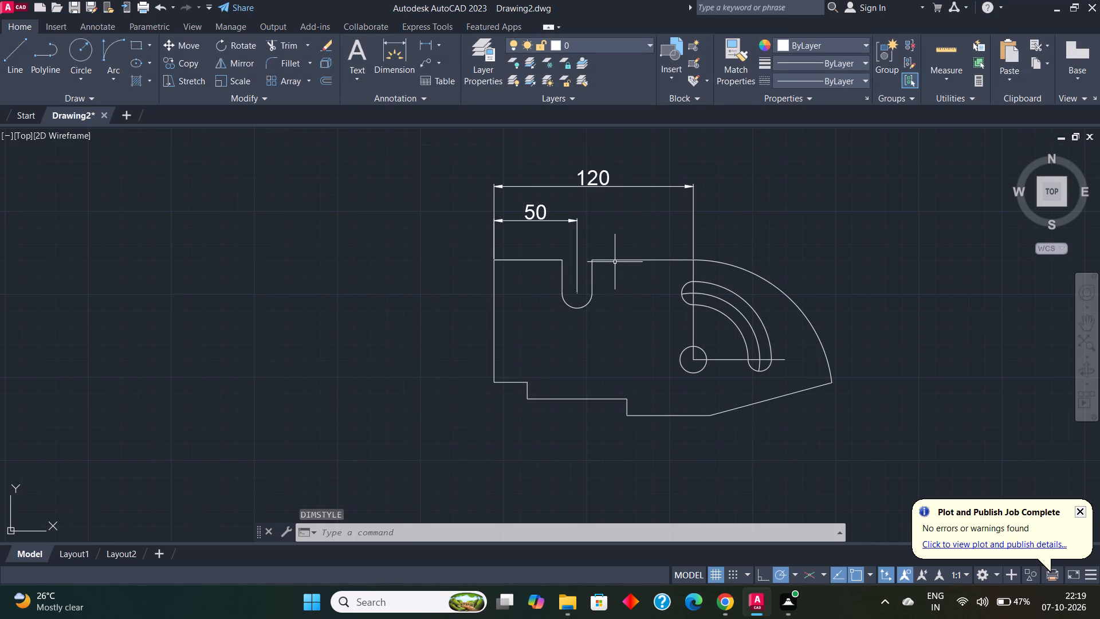
# Dimension the top notch's width between its two upper corners, placing the dimension below the rounded notch bottom.
pyautogui.scroll(1, 592, 261)
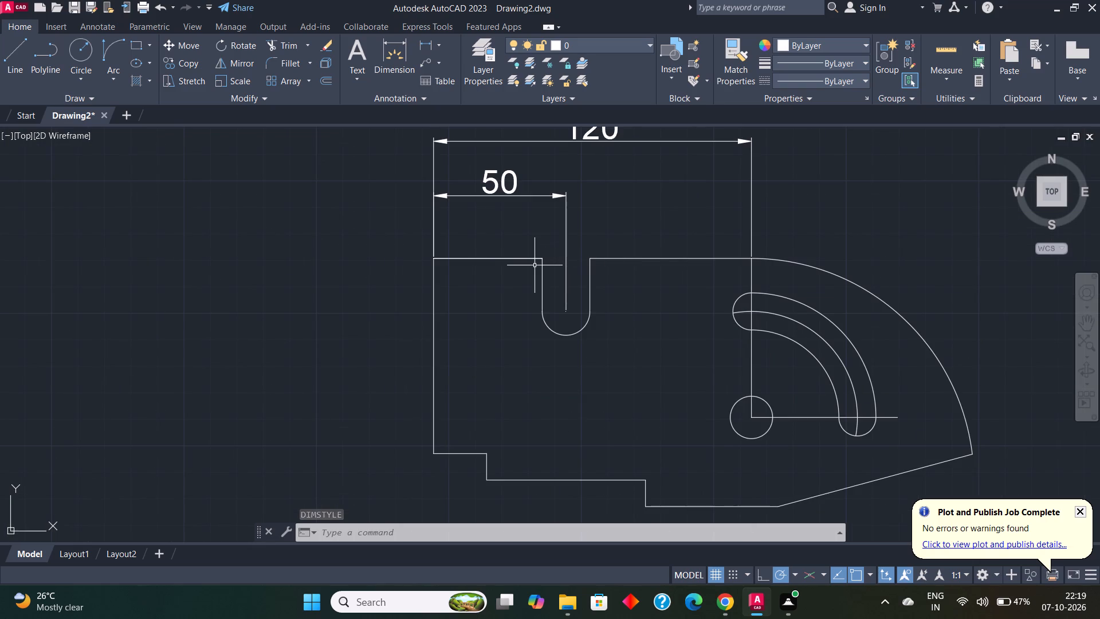
pyautogui.scroll(-1, 535, 265)
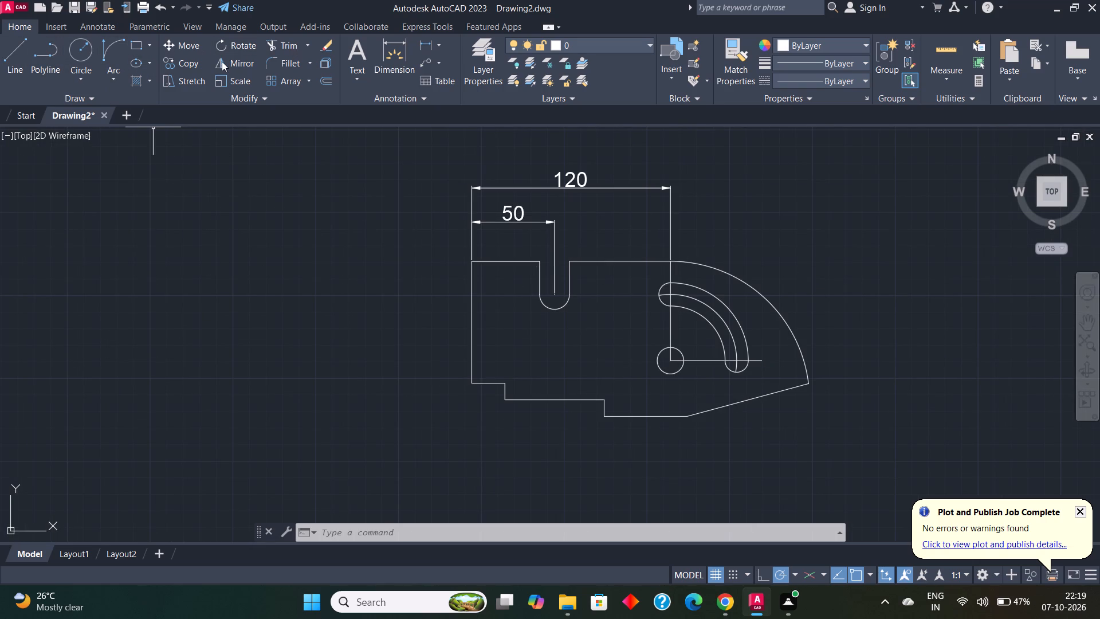
pyautogui.click(438, 44)
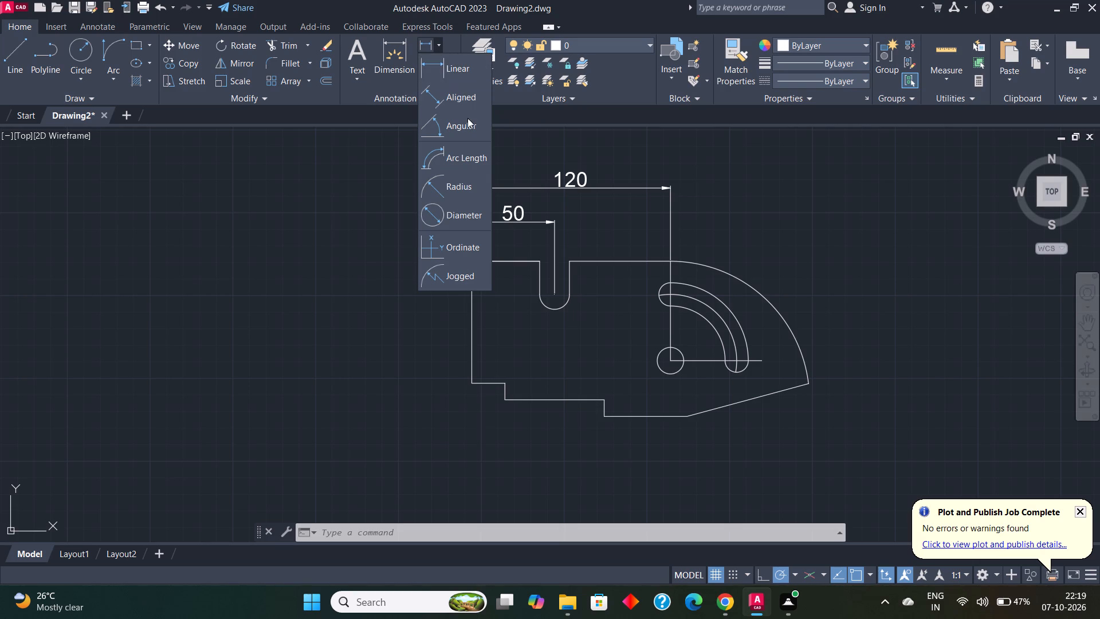
pyautogui.click(457, 73)
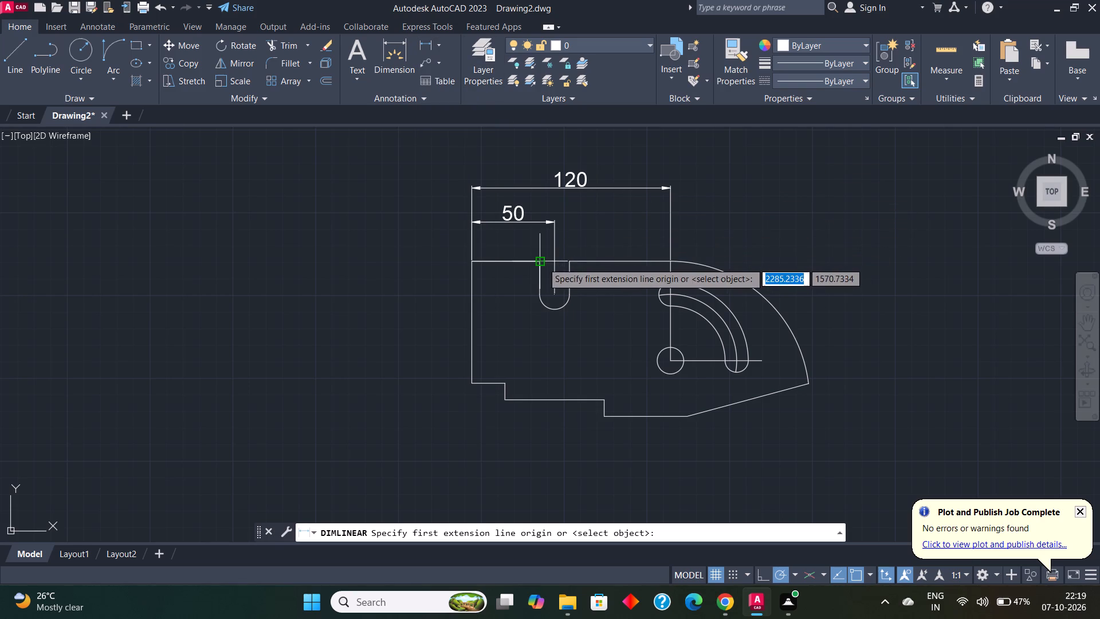
pyautogui.click(543, 263)
pyautogui.click(570, 262)
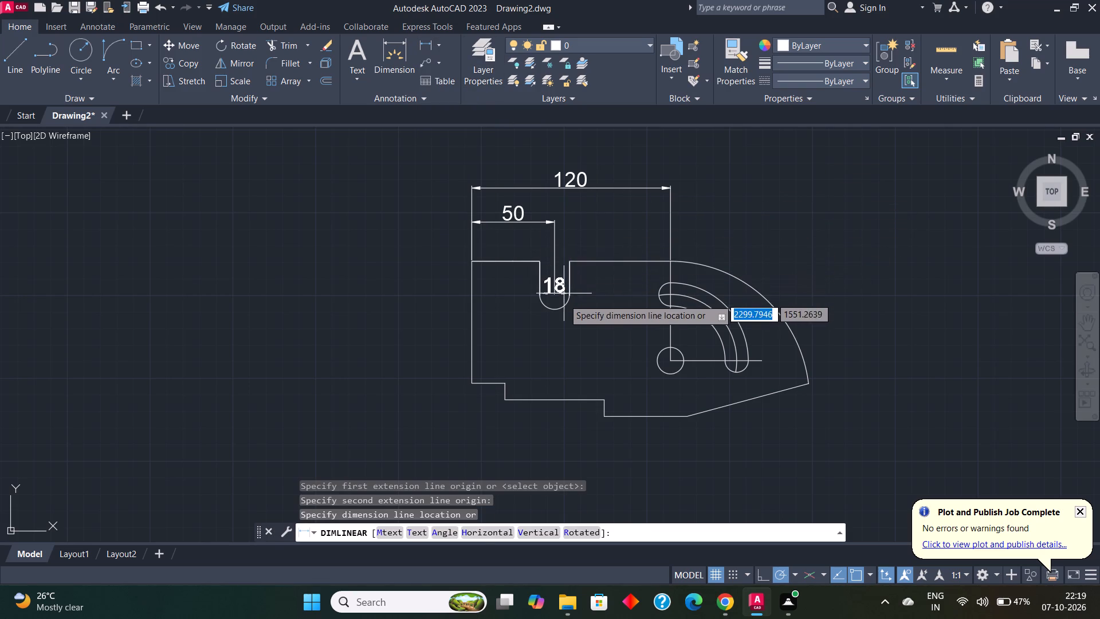
pyautogui.click(563, 340)
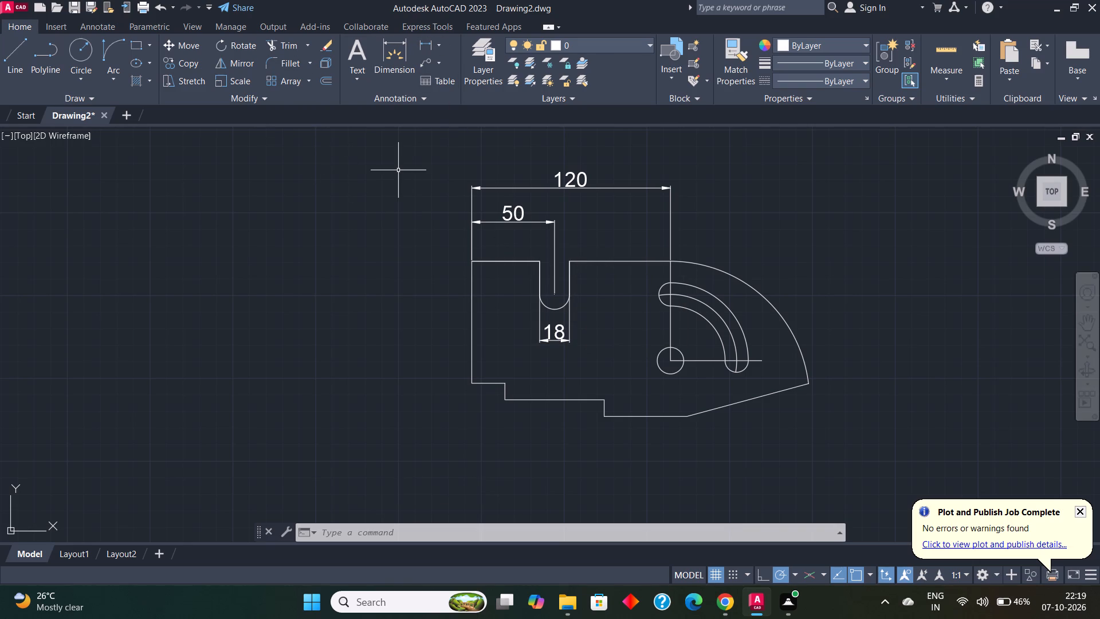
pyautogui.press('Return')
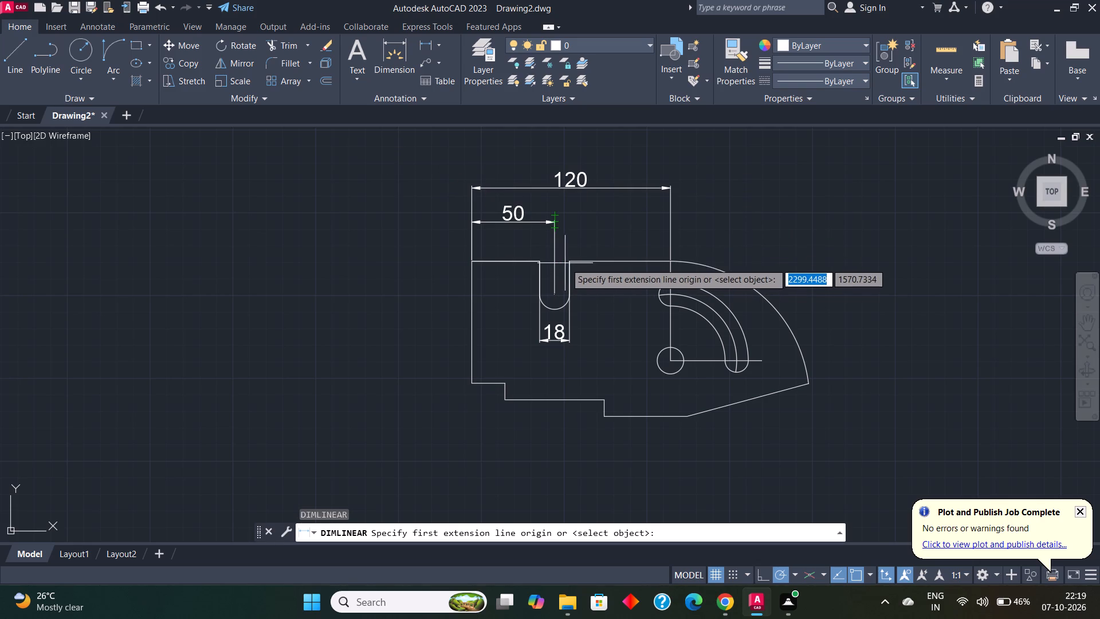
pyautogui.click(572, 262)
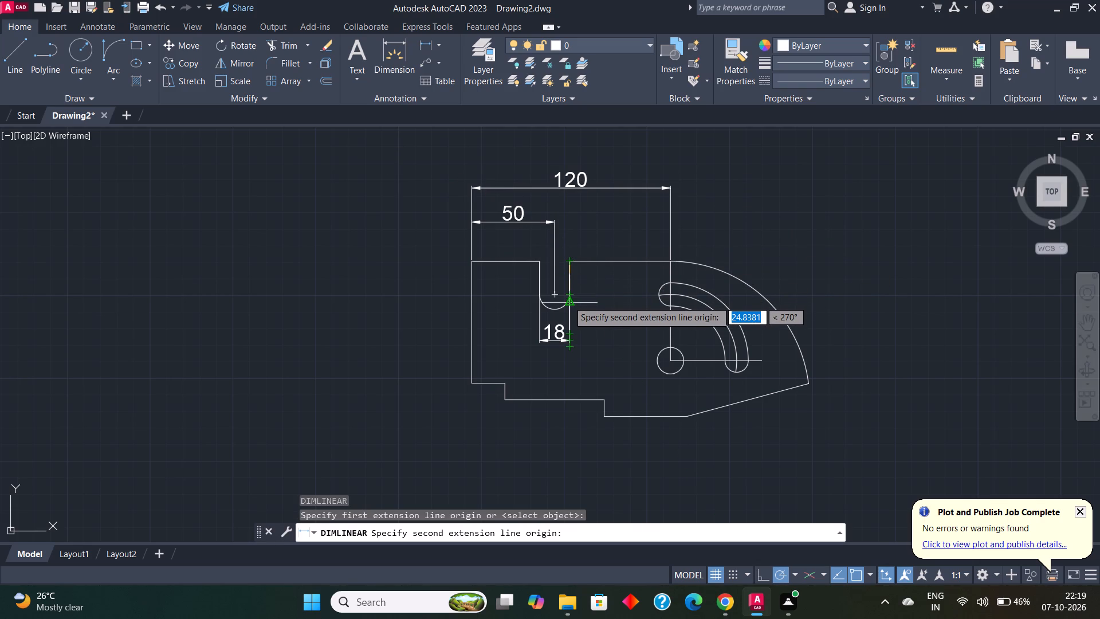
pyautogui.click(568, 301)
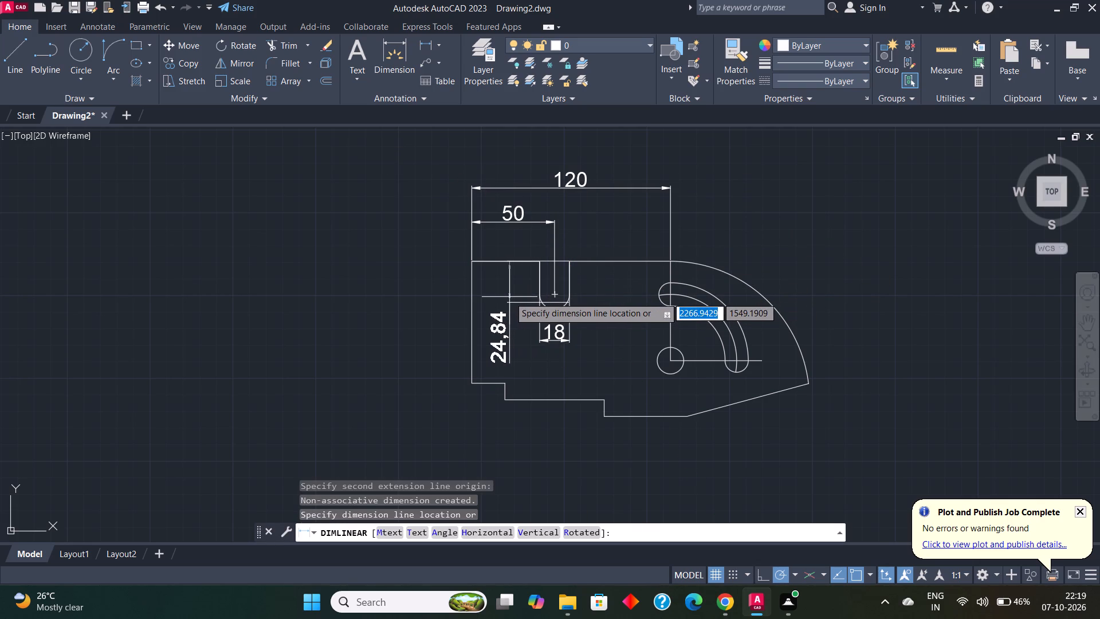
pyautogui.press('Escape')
# Dimension the straight depth of the top notch's left side, from its upper corner to the arc start, placing the dimension left of the notch.
pyautogui.scroll(2, 545, 281)
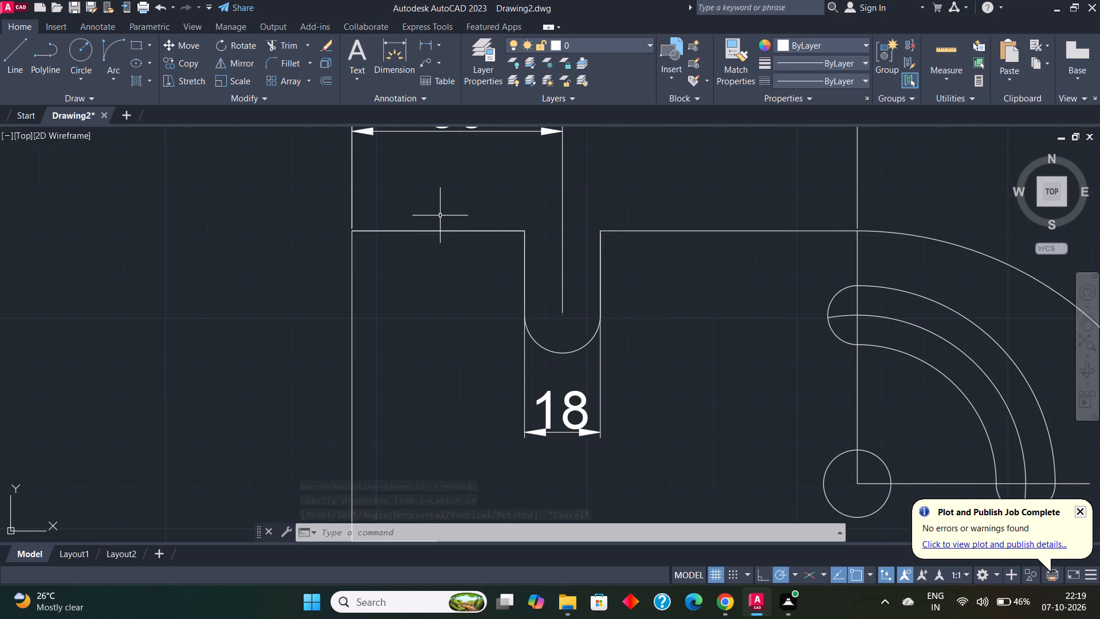
pyautogui.press('Return')
pyautogui.click(527, 230)
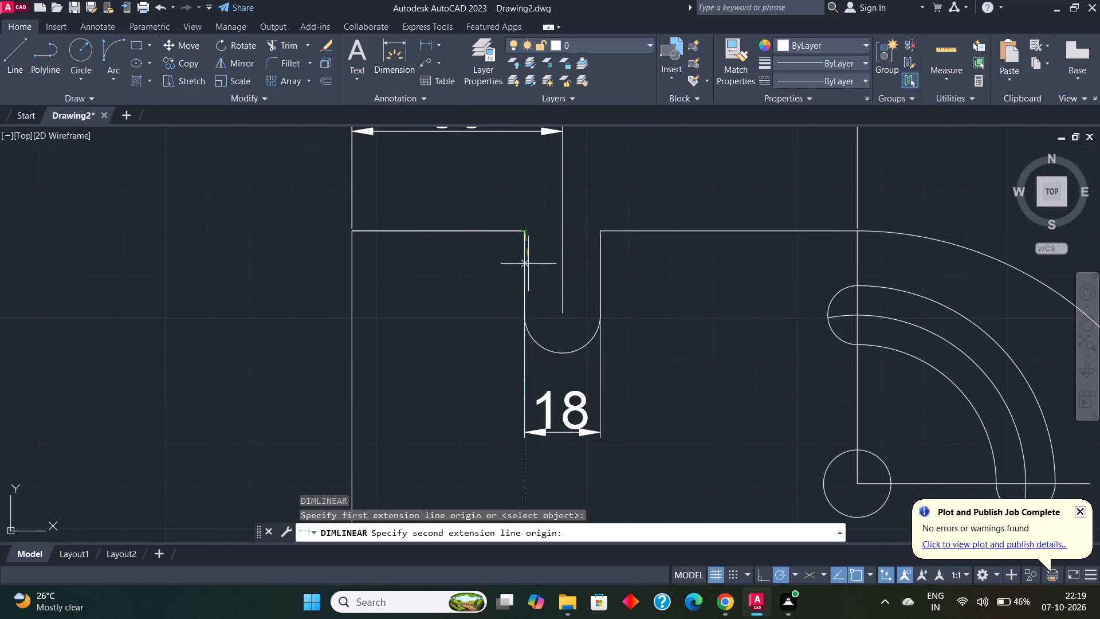
pyautogui.click(524, 316)
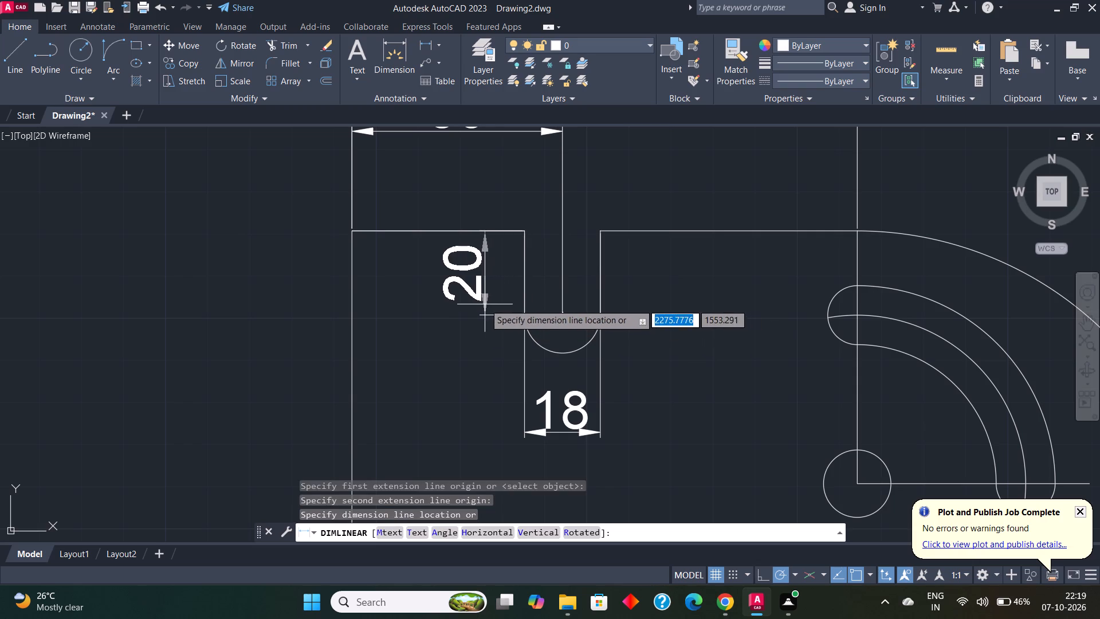
pyautogui.click(484, 303)
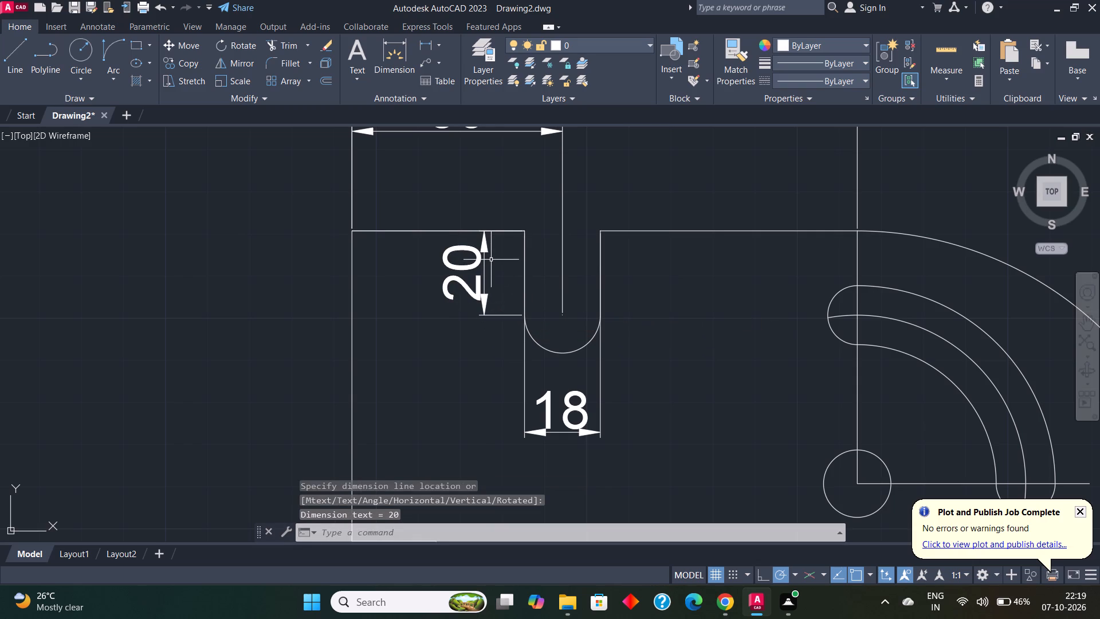
# Add a radius dimension to the curved slot's upper rounded end, placing its text above the part's top edge.
pyautogui.scroll(1, 491, 260)
pyautogui.scroll(-3, 491, 260)
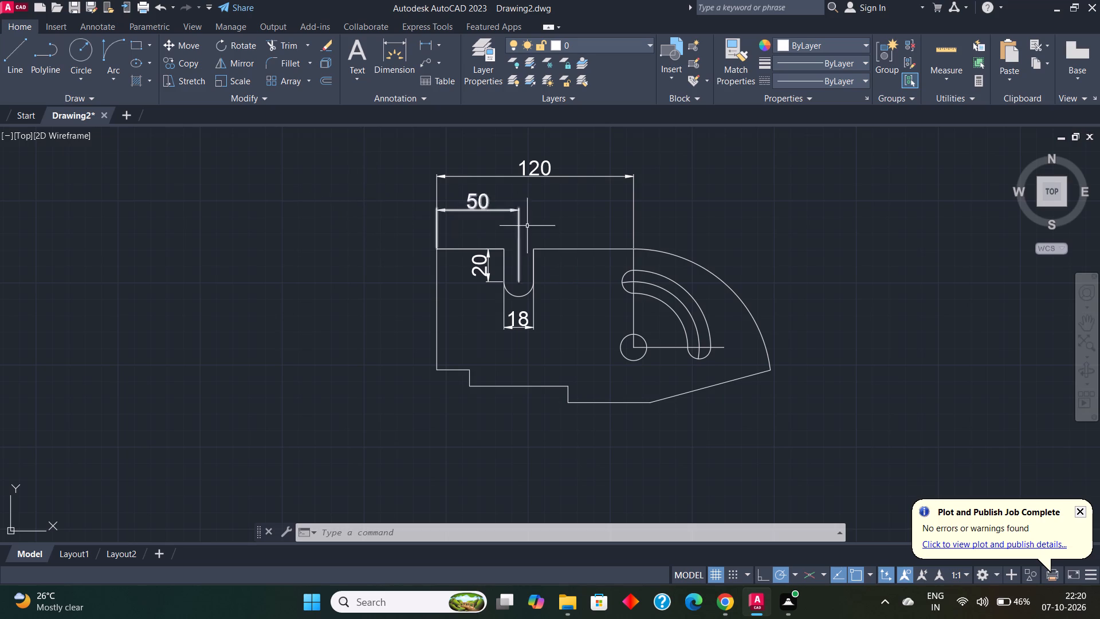
pyautogui.click(439, 48)
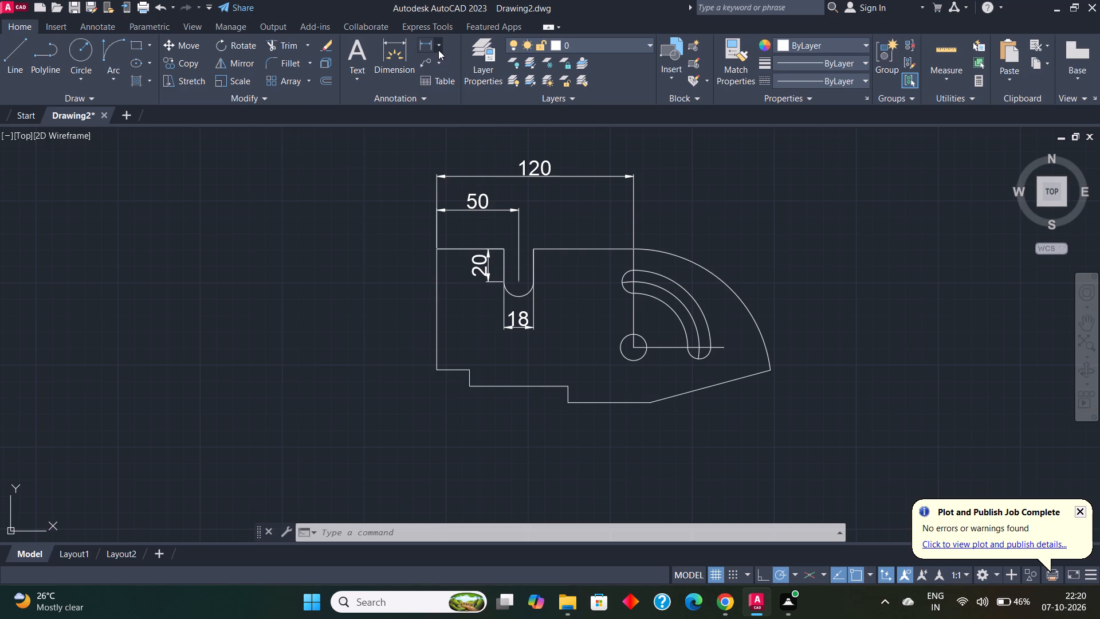
pyautogui.click(462, 182)
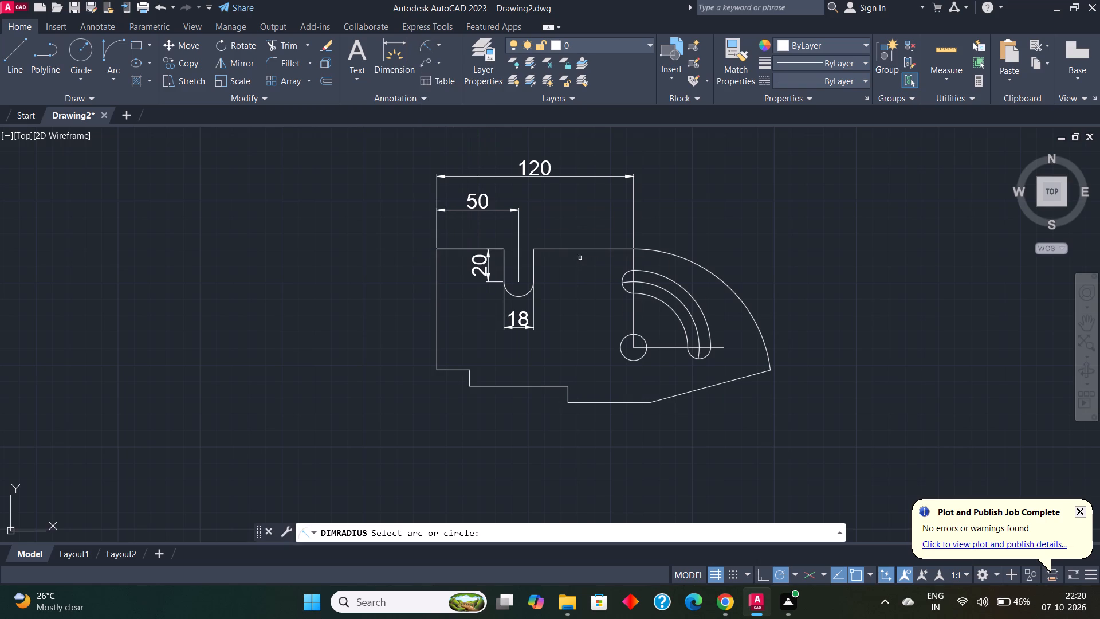
pyautogui.click(621, 279)
pyautogui.click(571, 218)
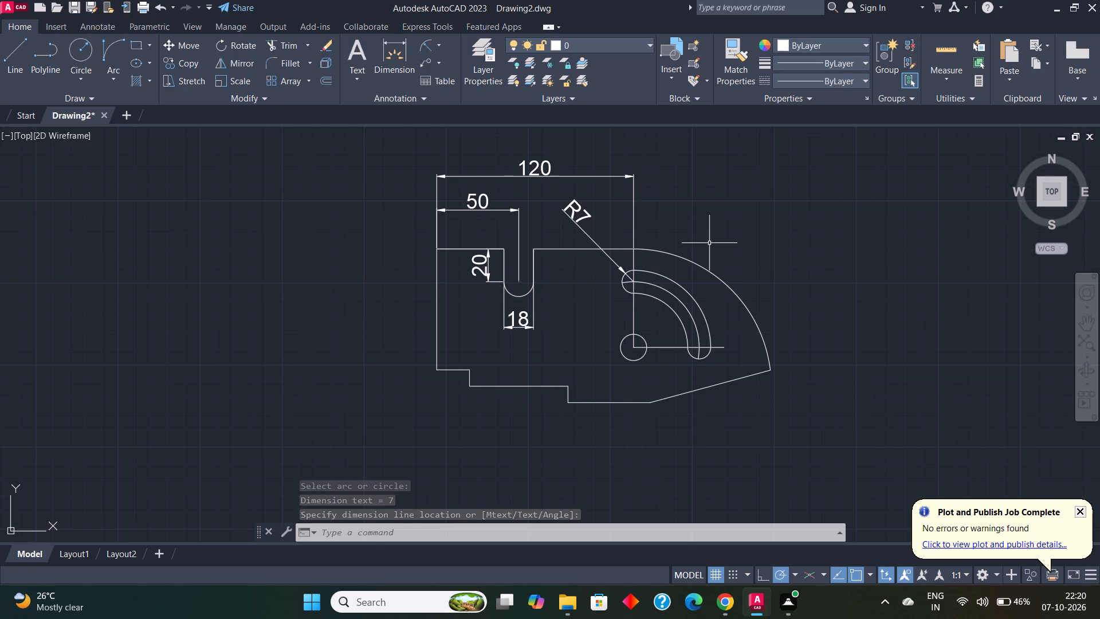
# Move the curved slot's centreline arc to Layer1.
pyautogui.click(671, 293)
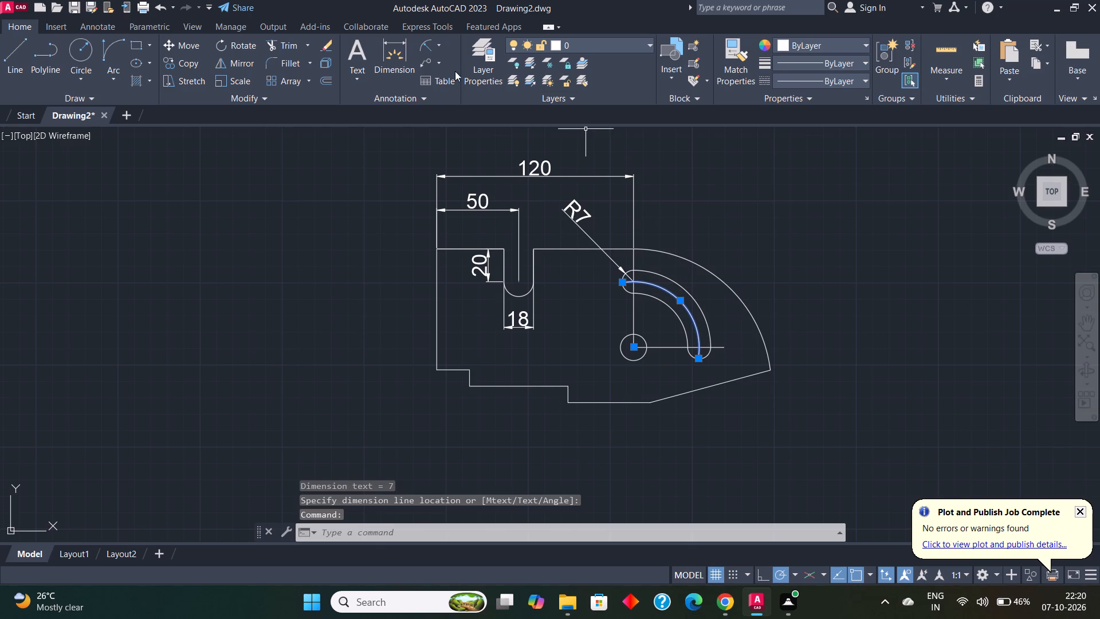
pyautogui.click(441, 45)
pyautogui.click(362, 176)
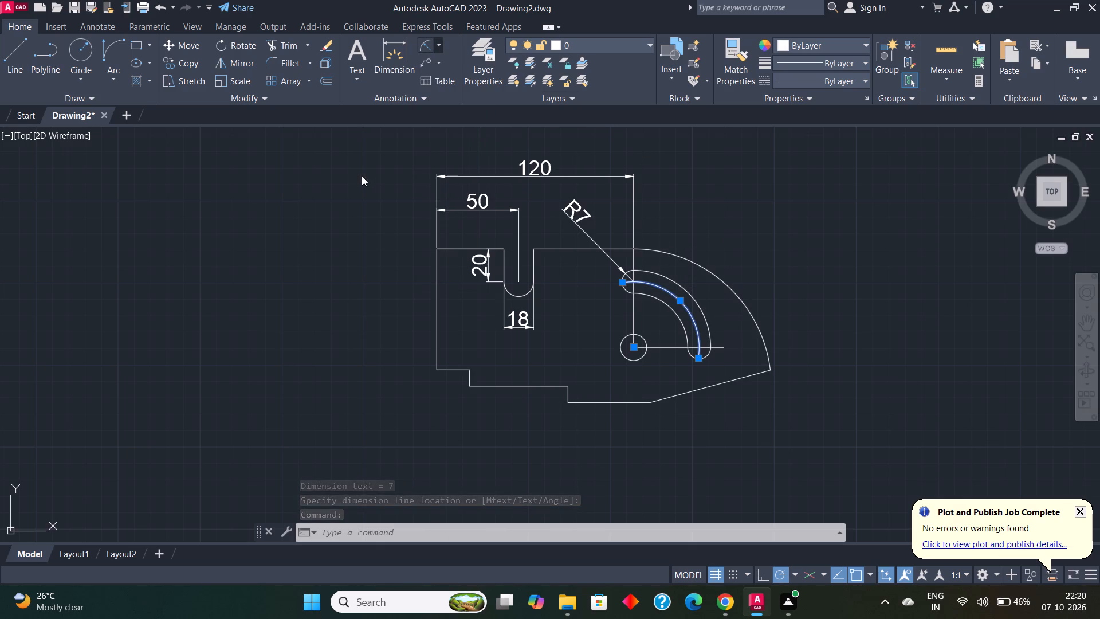
pyautogui.click(592, 45)
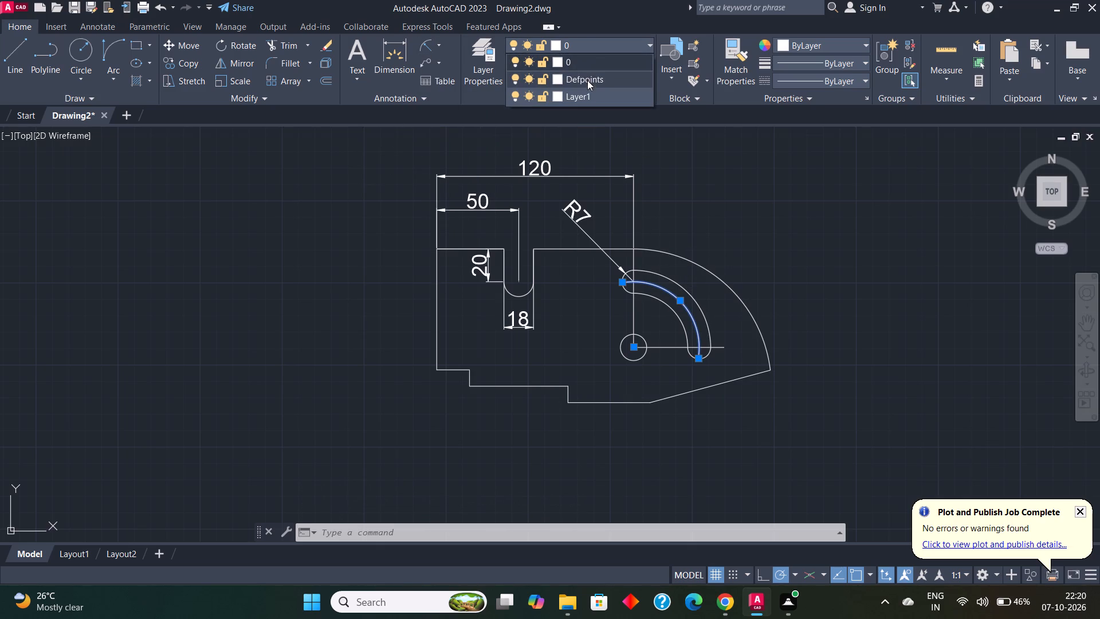
pyautogui.click(577, 93)
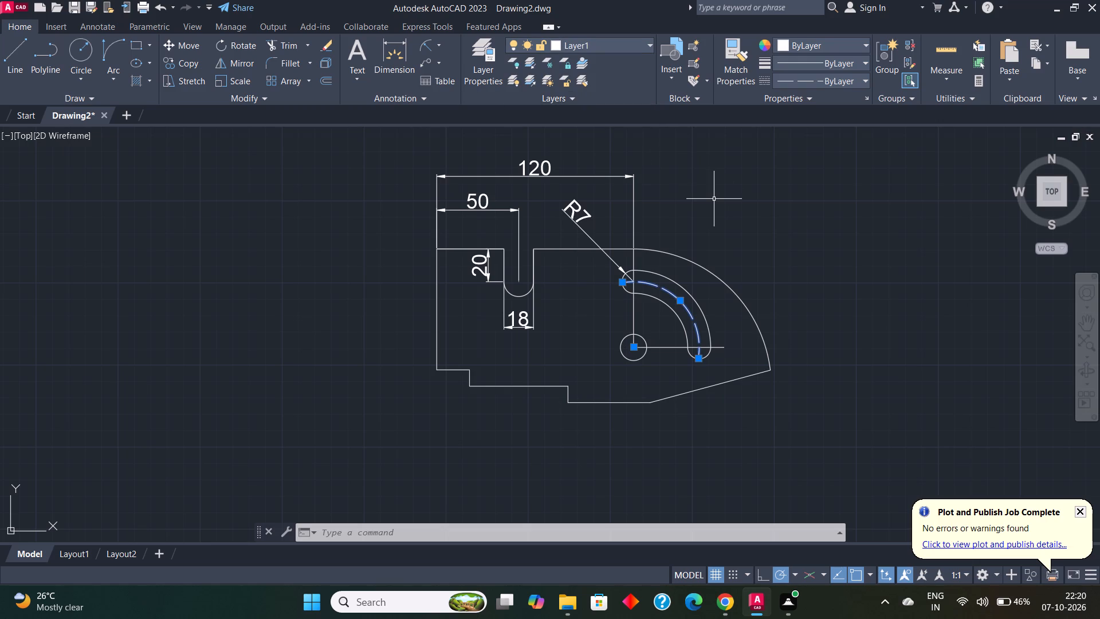
pyautogui.press('Escape')
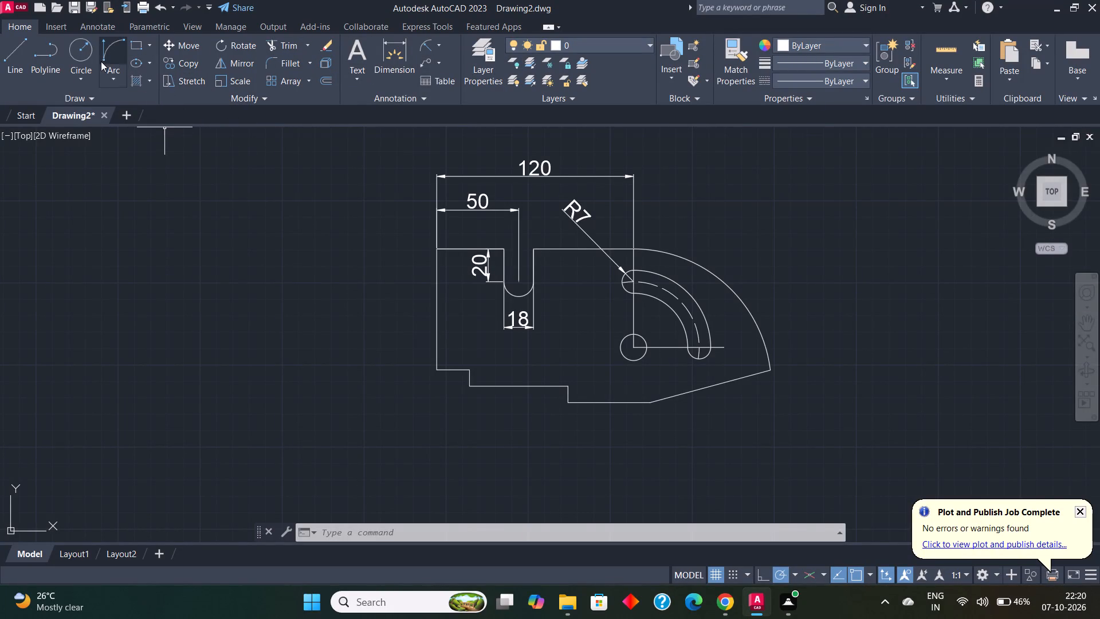
# Add a radius dimension to the slot's dashed centreline arc, placing it inside the arc toward the hole.
pyautogui.click(437, 46)
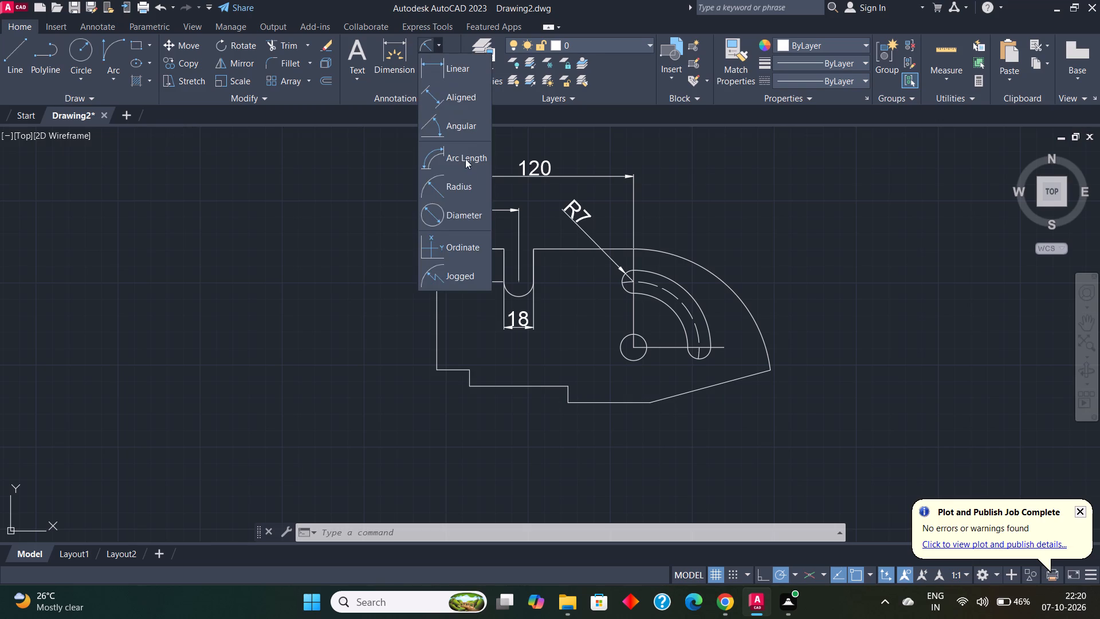
pyautogui.click(462, 185)
pyautogui.click(672, 293)
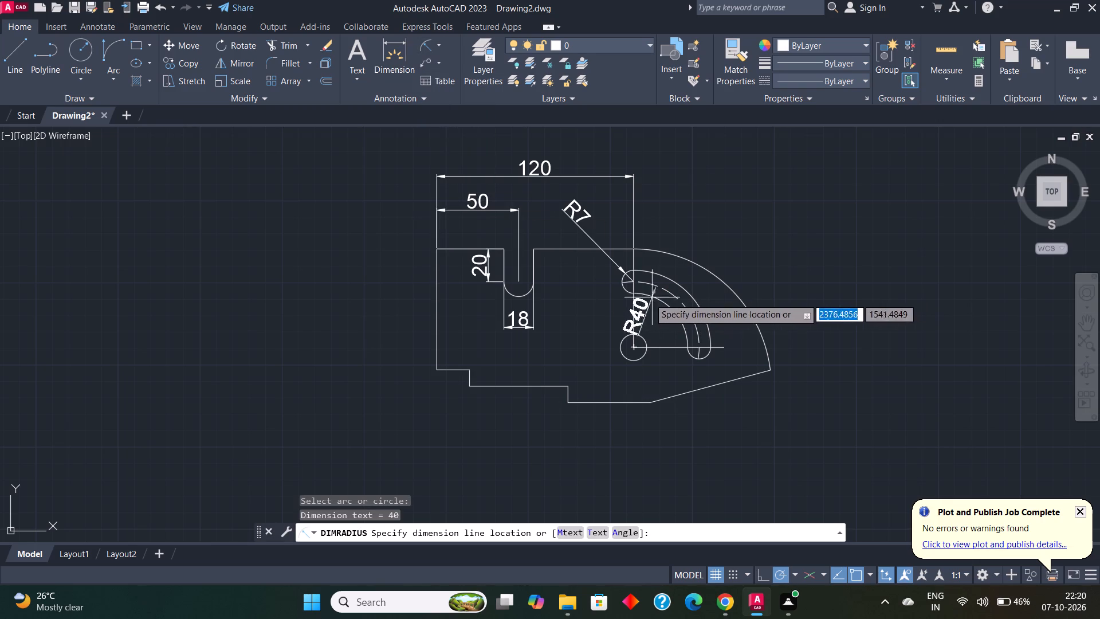
pyautogui.click(659, 297)
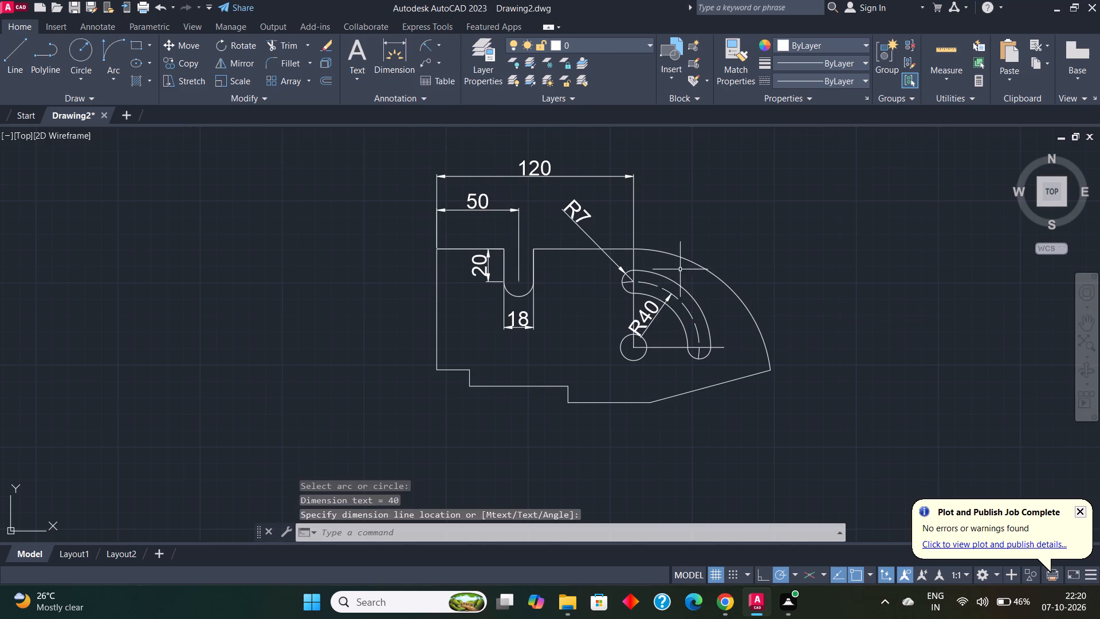
# Add a diameter dimension to the hole, placing its text to the left of the circle.
pyautogui.scroll(-1, 681, 250)
pyautogui.scroll(1, 681, 250)
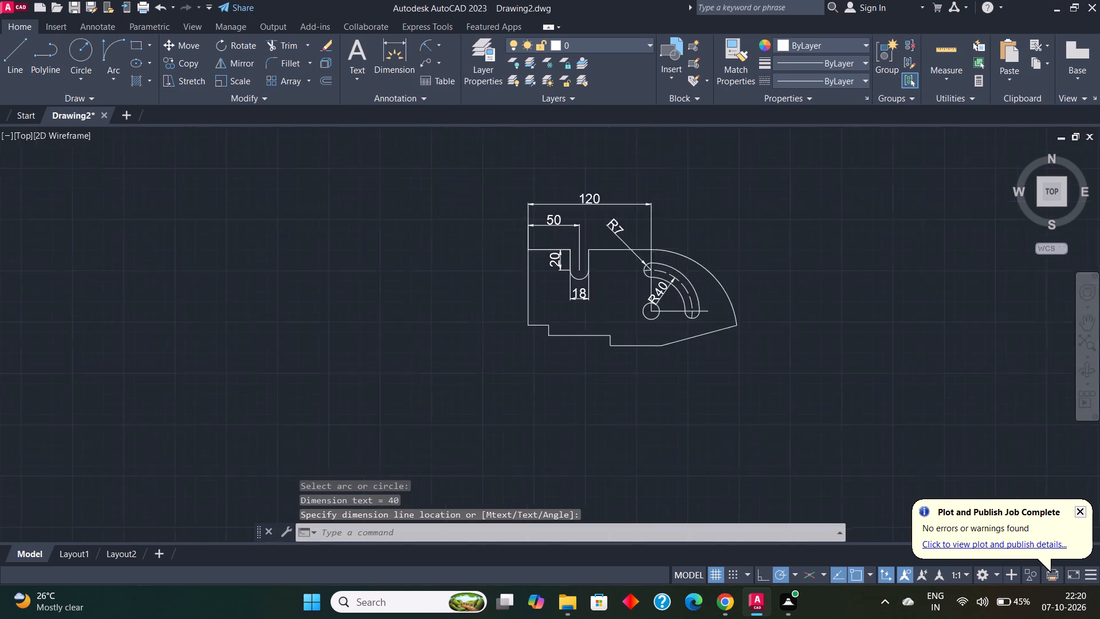
pyautogui.scroll(1, 681, 250)
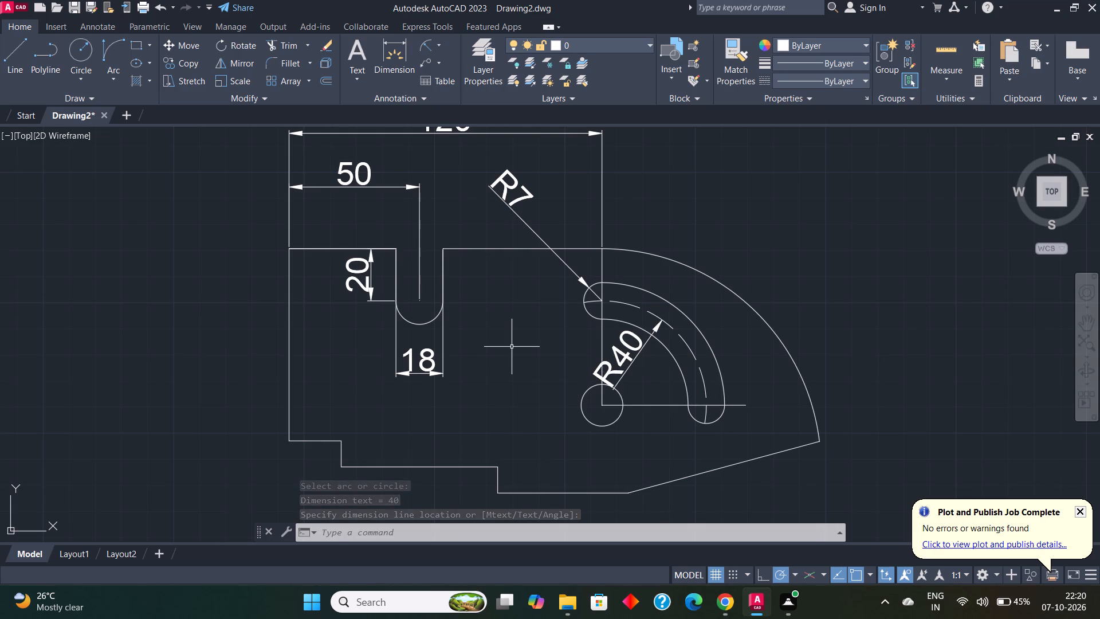
pyautogui.click(439, 47)
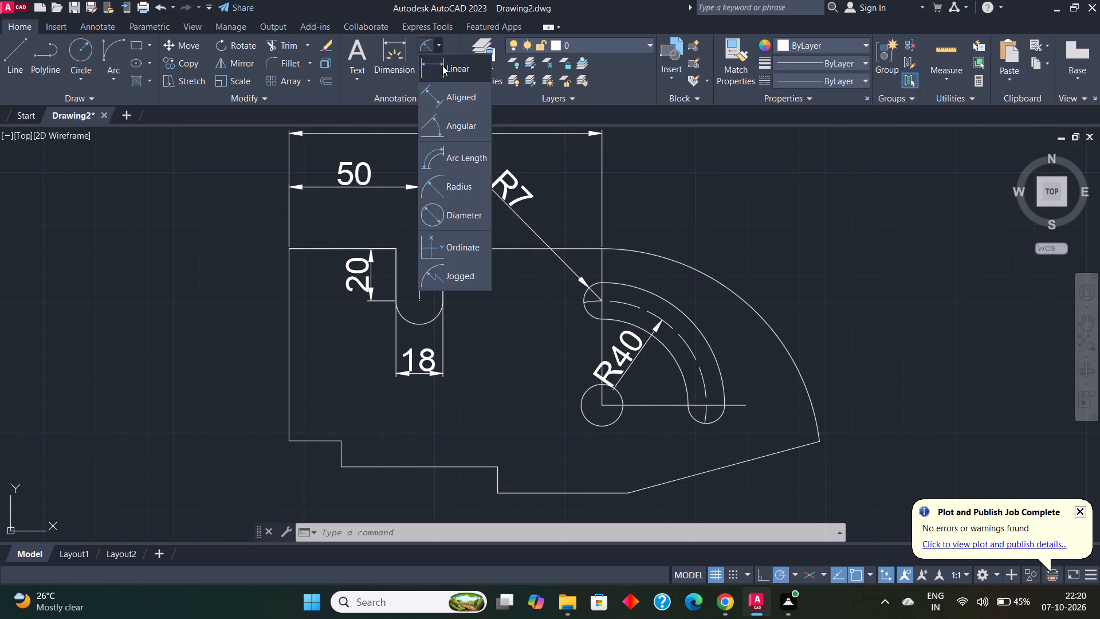
pyautogui.click(466, 214)
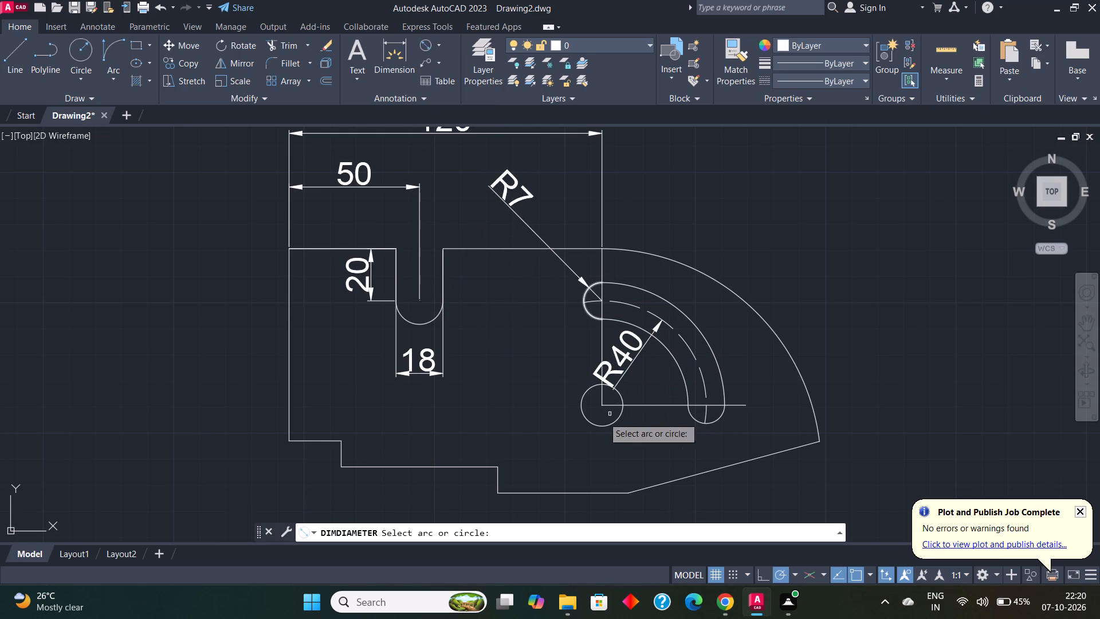
pyautogui.moveTo(584, 416); pyautogui.dragTo(578, 416)
pyautogui.click(504, 418)
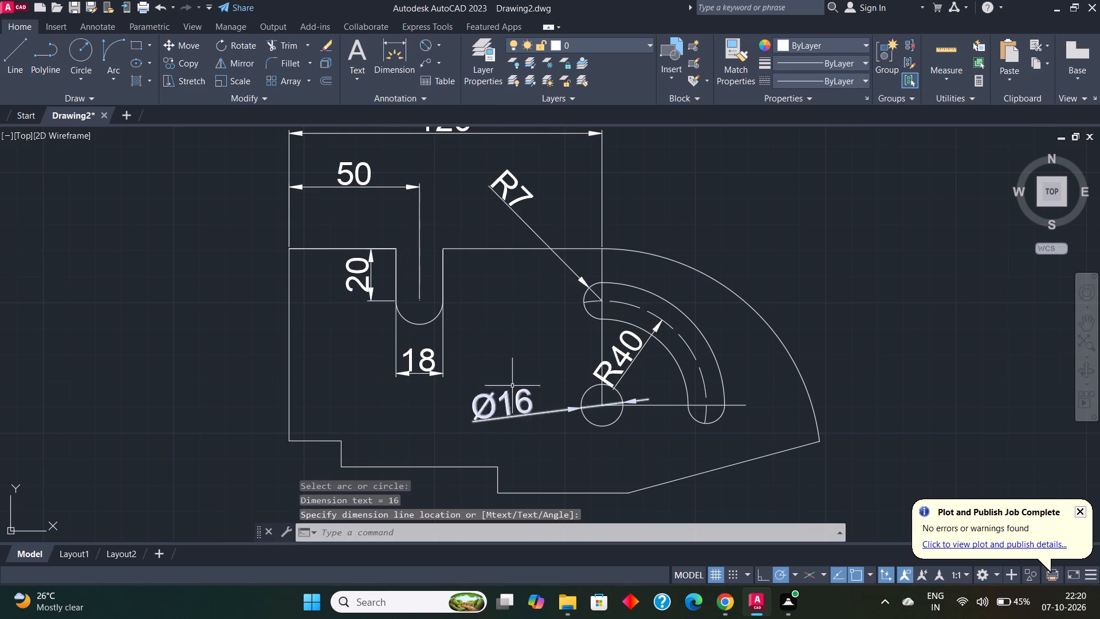
# Erase the angled lower edge line between the bottom edge and the large outer arc.
pyautogui.scroll(-1, 527, 324)
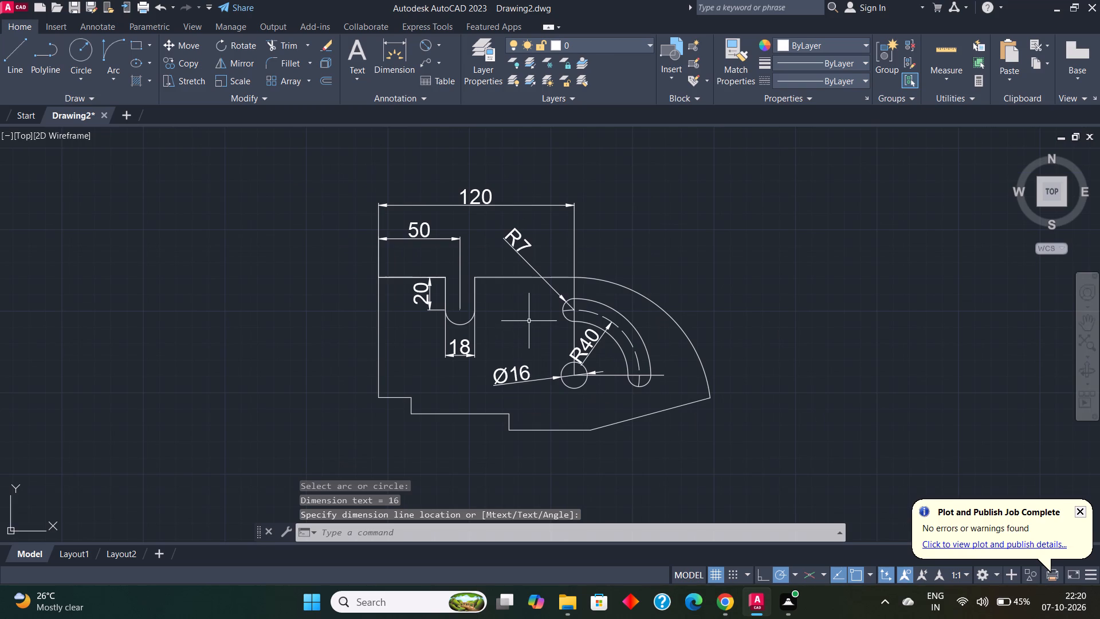
pyautogui.scroll(1, 683, 418)
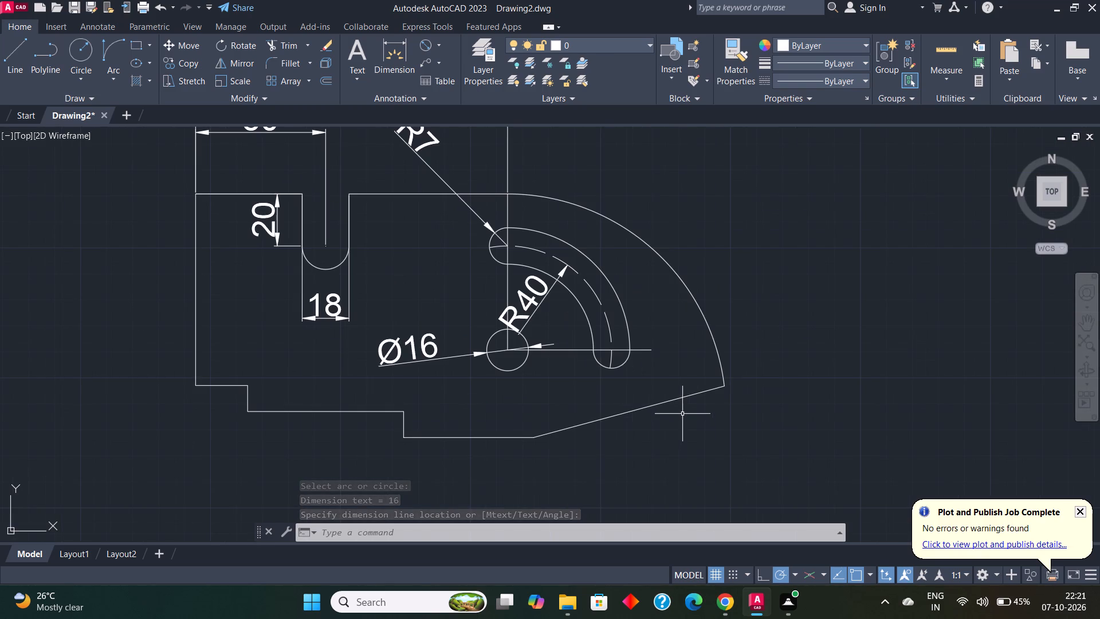
pyautogui.scroll(-1, 681, 412)
pyautogui.scroll(2, 675, 405)
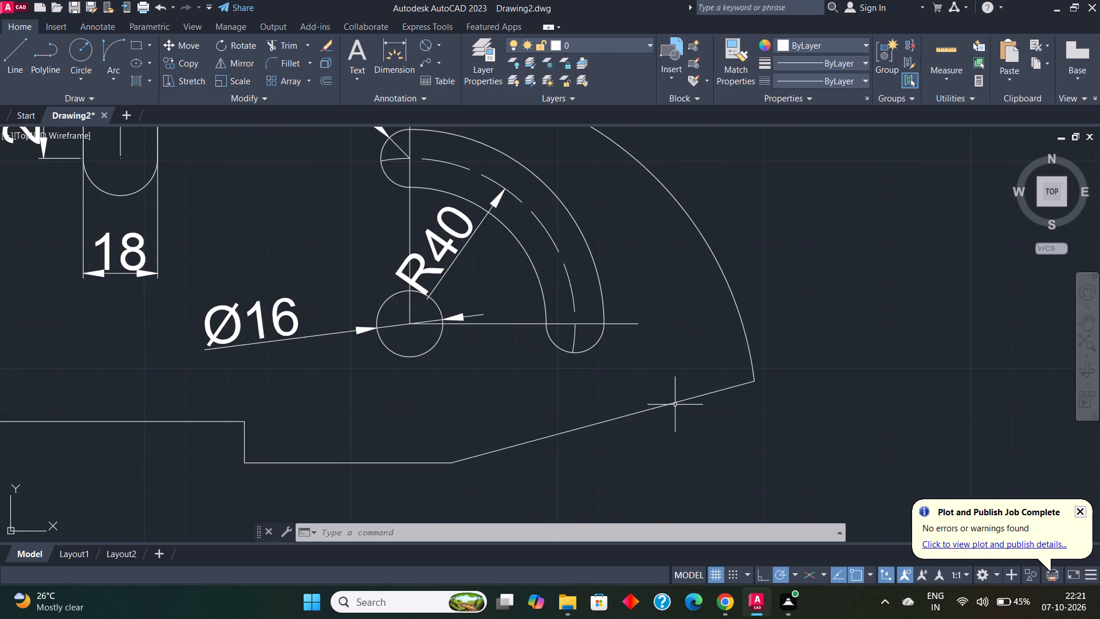
pyautogui.scroll(-2, 675, 405)
pyautogui.click(674, 404)
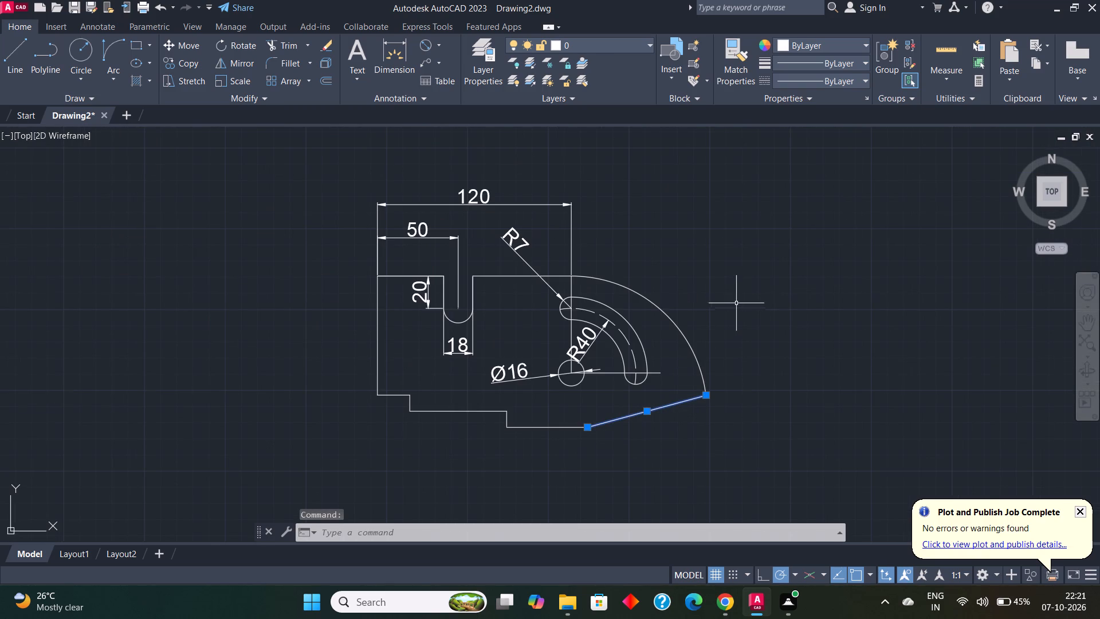
pyautogui.press('e')
pyautogui.press('Return')
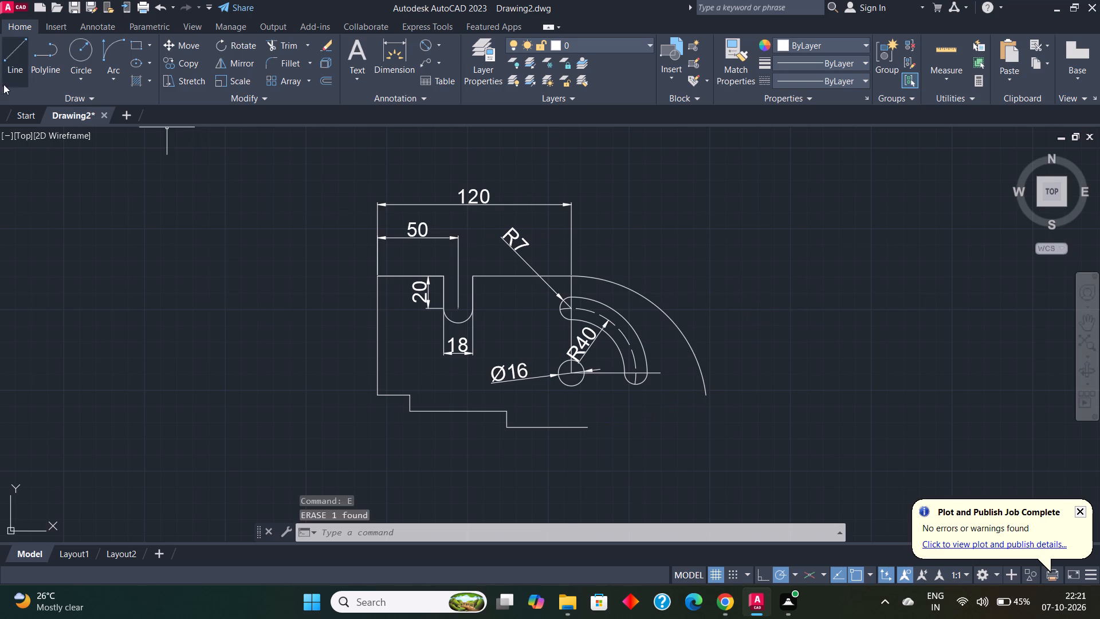
# Draw a horizontal line about 75 units long rightward from the right end of the bottom edge.
pyautogui.click(8, 55)
pyautogui.click(586, 430)
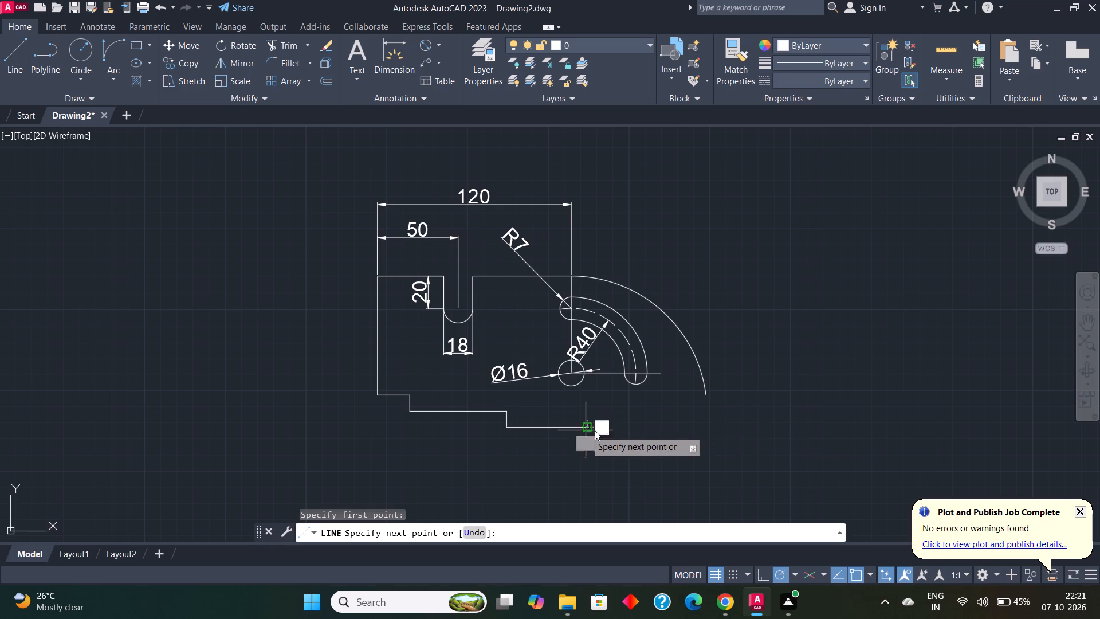
pyautogui.click(708, 420)
pyautogui.press('Escape')
# Draw a line about 82 units long at 30° from the right end of the original bottom edge to the outer arc.
pyautogui.click(14, 52)
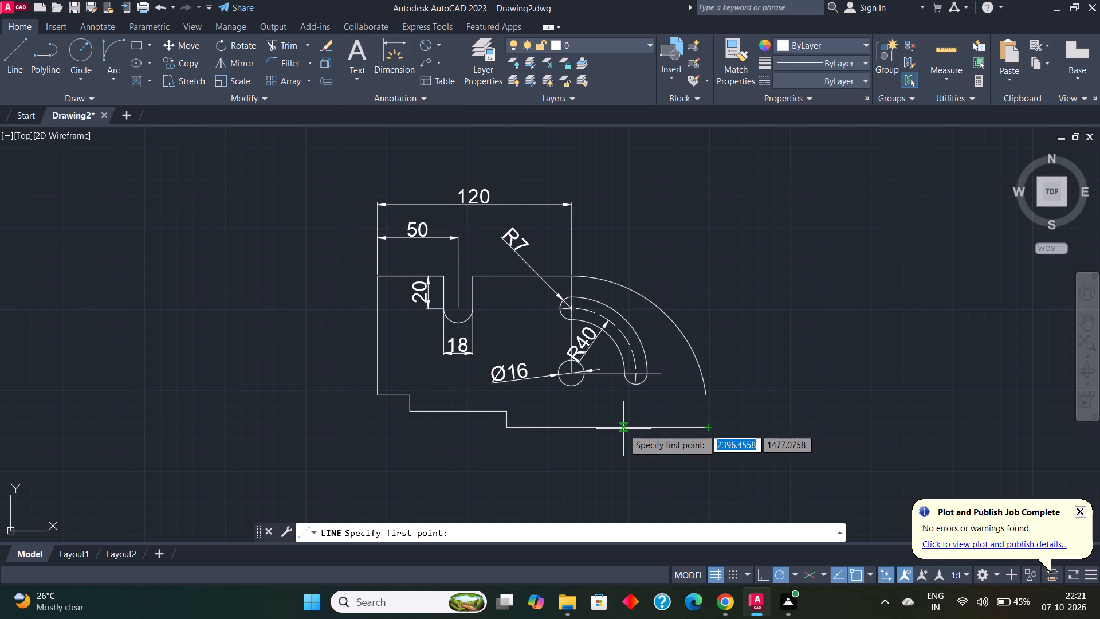
pyautogui.press('Escape')
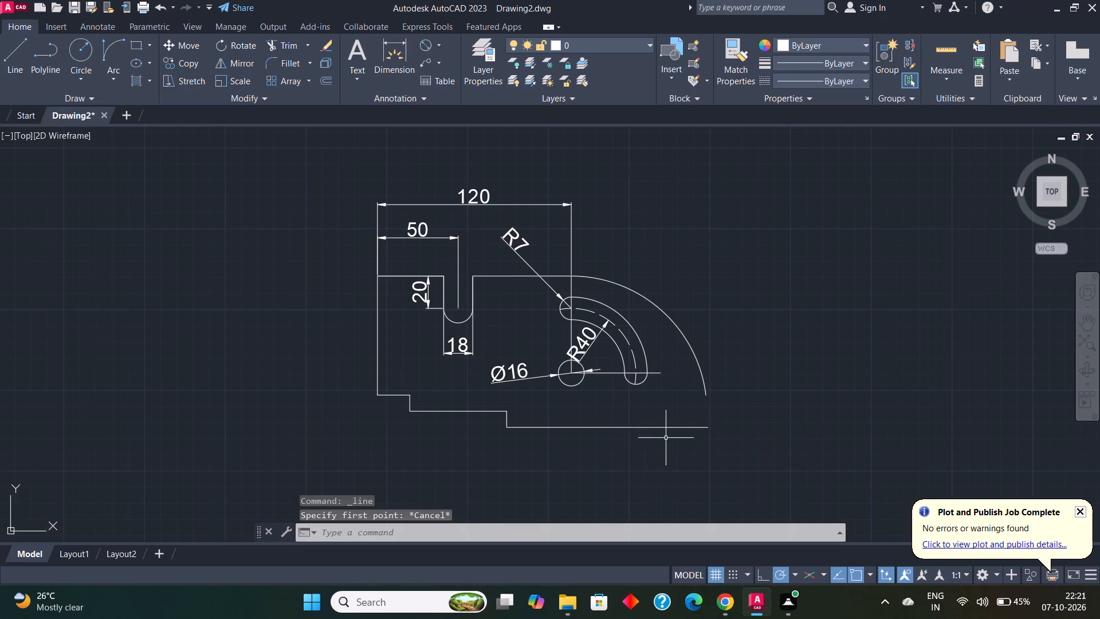
pyautogui.click(664, 428)
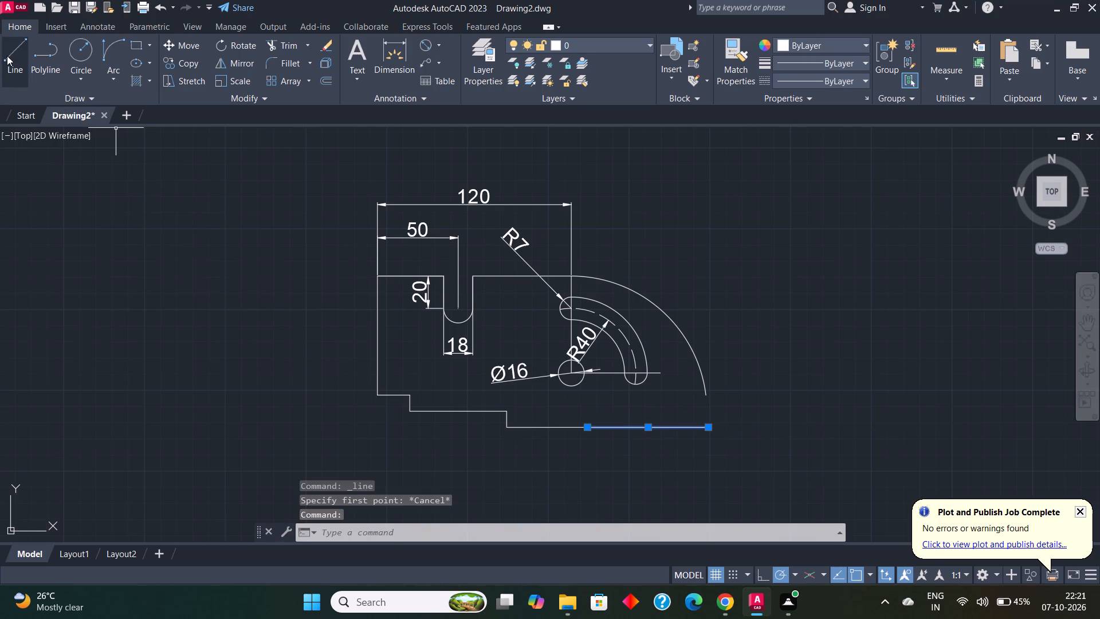
pyautogui.click(9, 56)
pyautogui.click(587, 425)
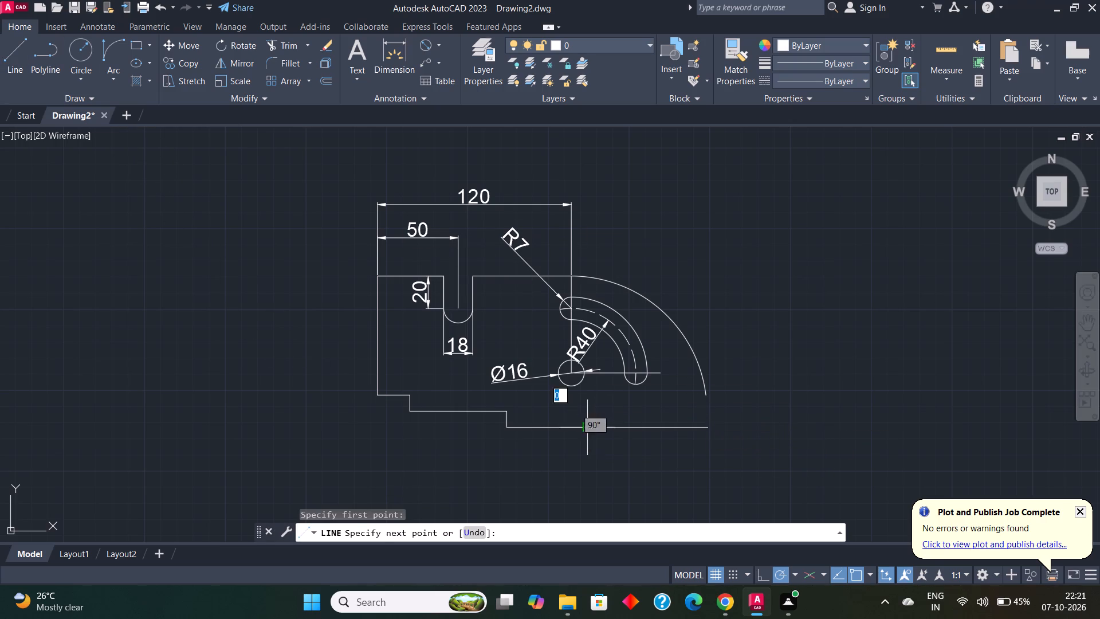
pyautogui.click(702, 361)
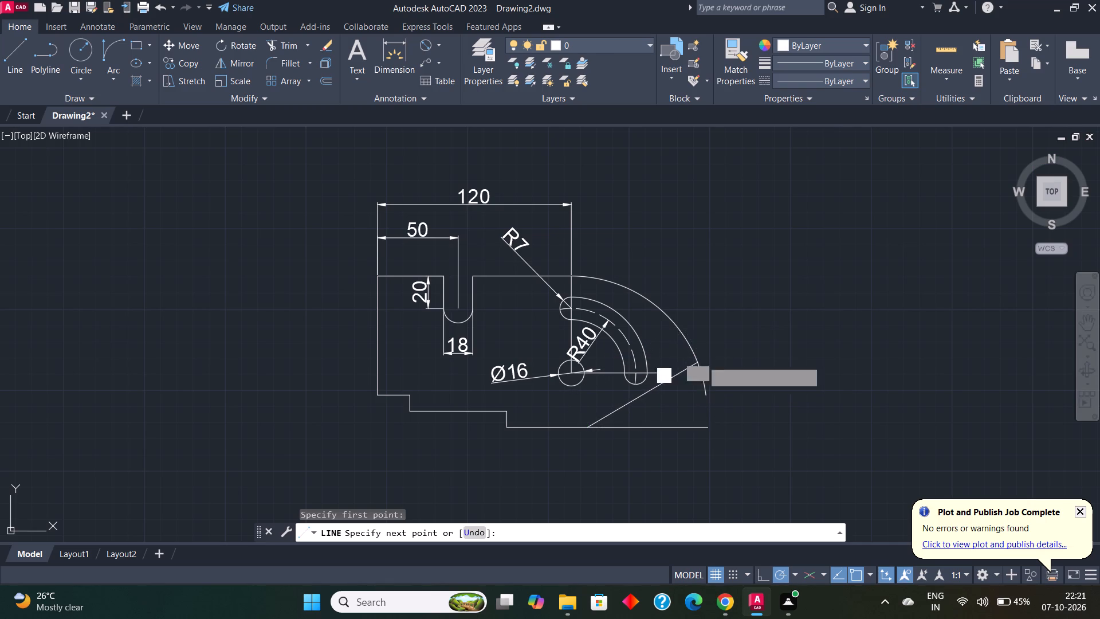
pyautogui.press('Escape')
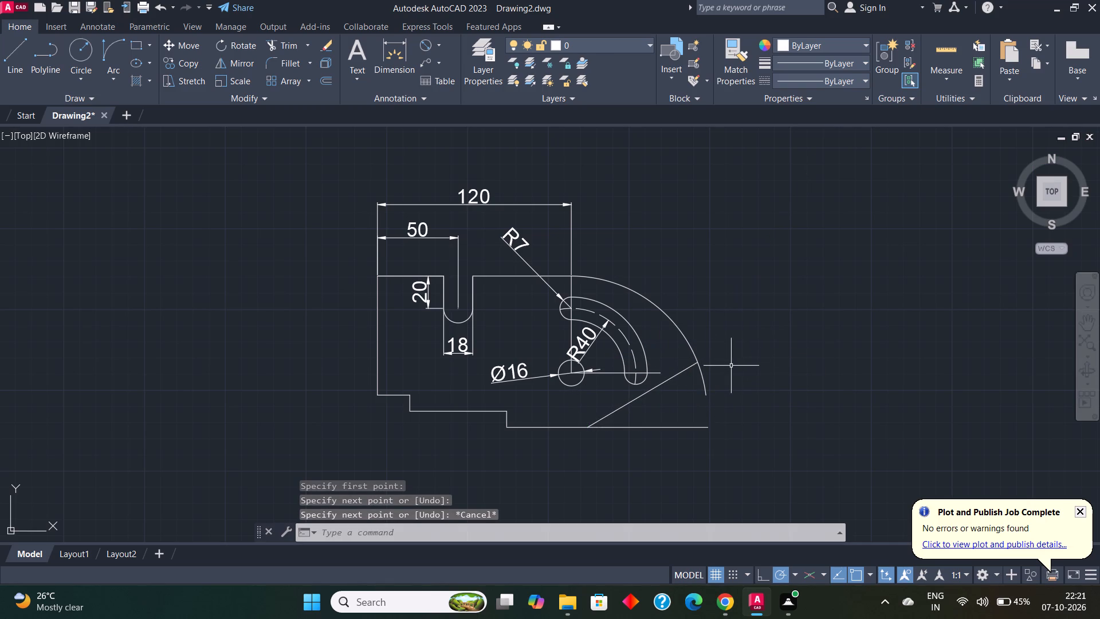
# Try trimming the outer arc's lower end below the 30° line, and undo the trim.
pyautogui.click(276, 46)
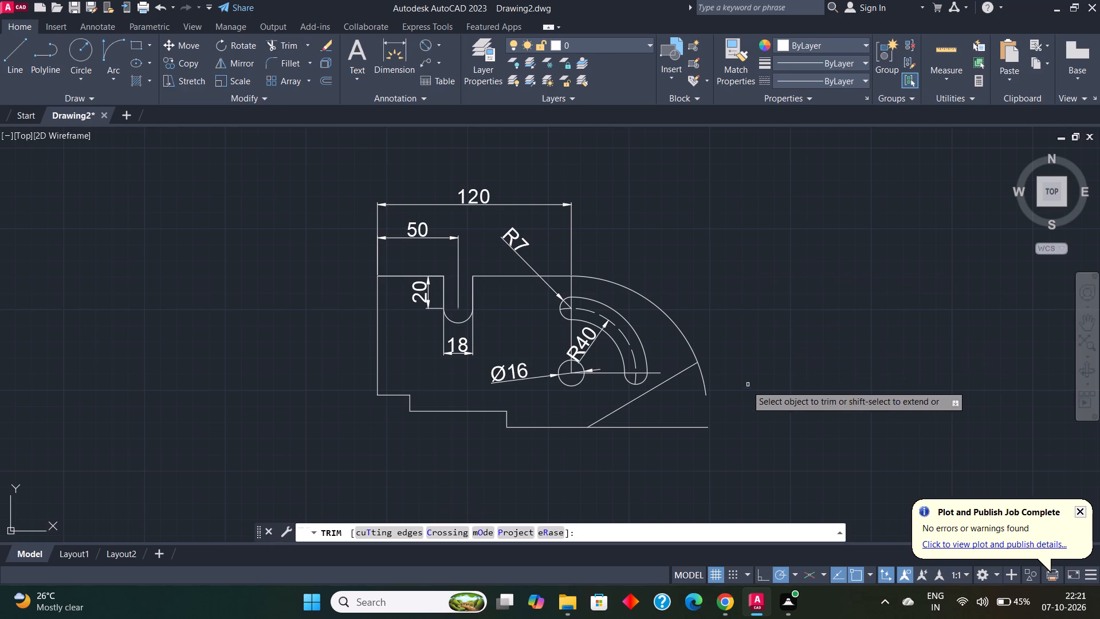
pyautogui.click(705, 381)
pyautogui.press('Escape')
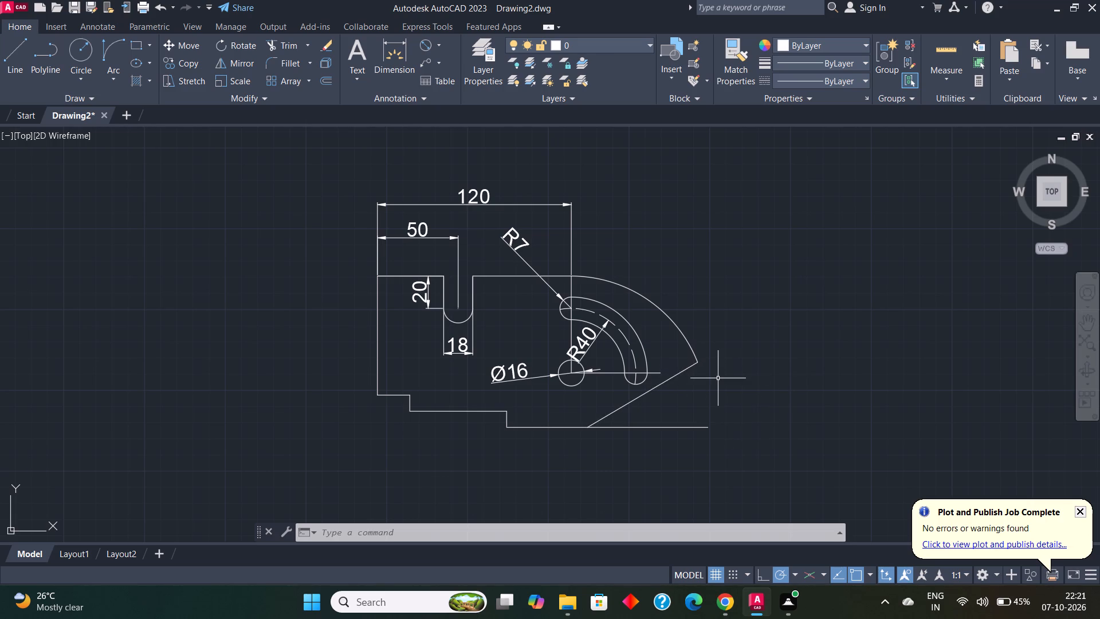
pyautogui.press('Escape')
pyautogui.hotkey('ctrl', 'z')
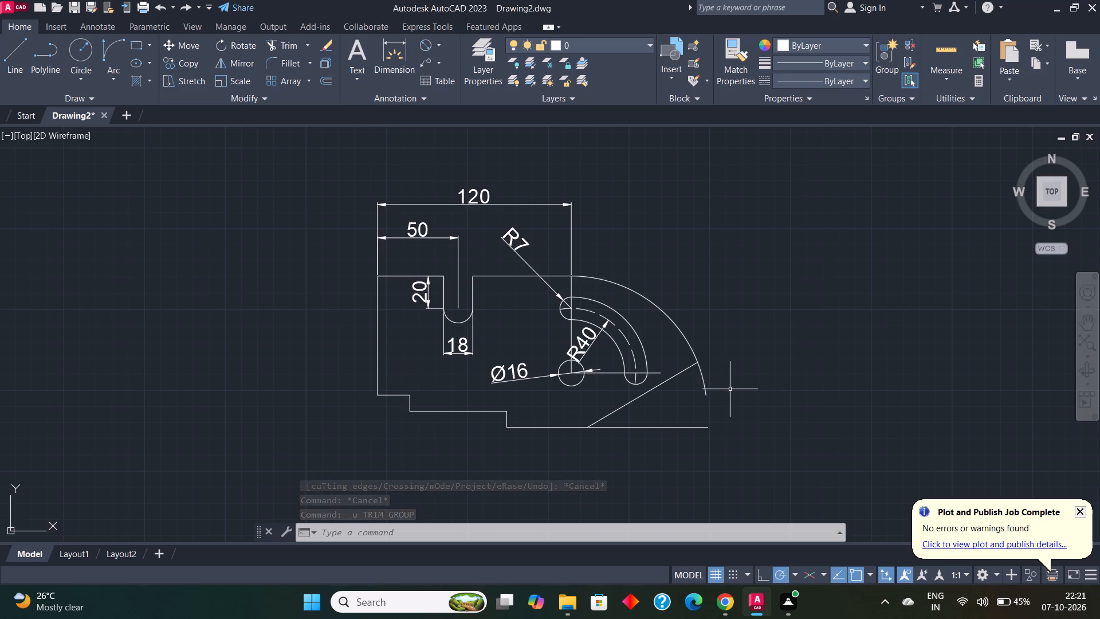
# Trim off the lower end of the outer arc beyond its intersection with the 30° line.
pyautogui.click(704, 379)
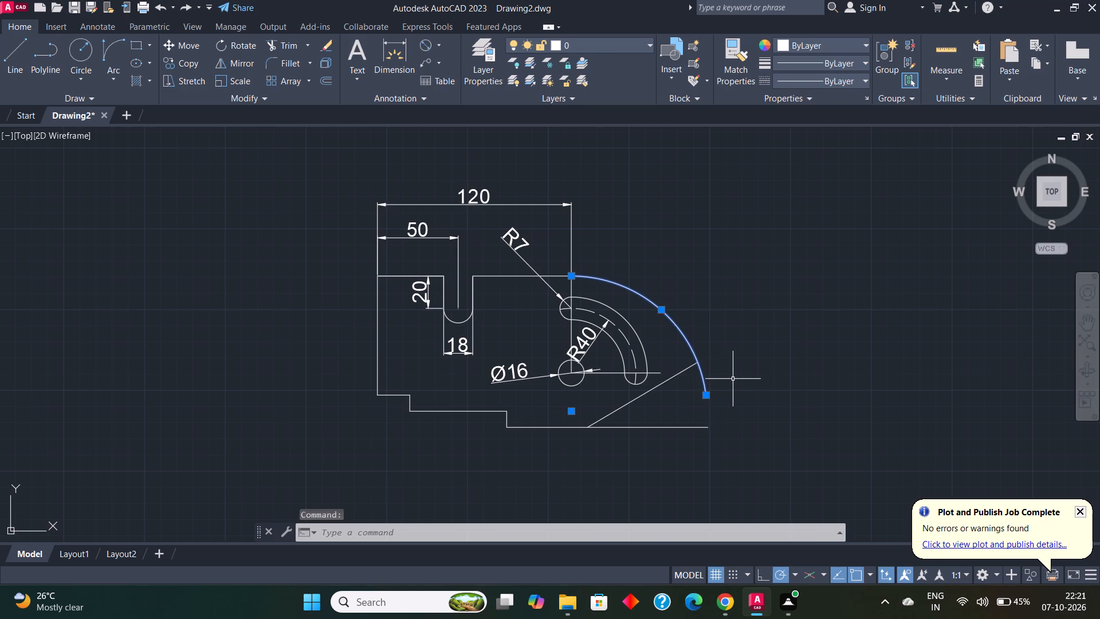
pyautogui.press('Escape')
pyautogui.click(278, 49)
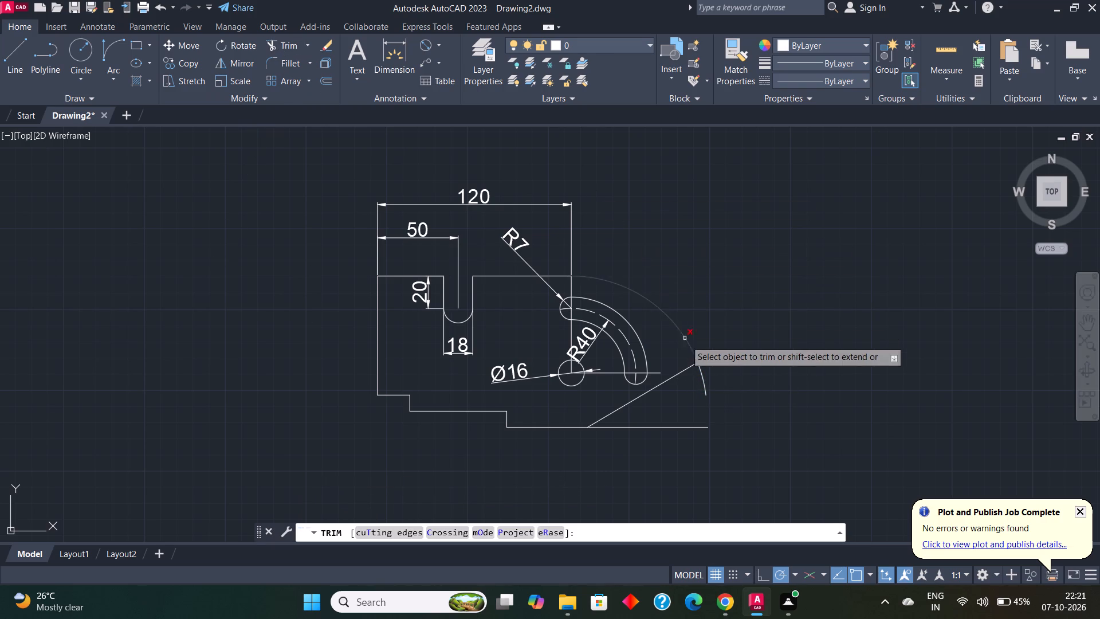
pyautogui.click(702, 382)
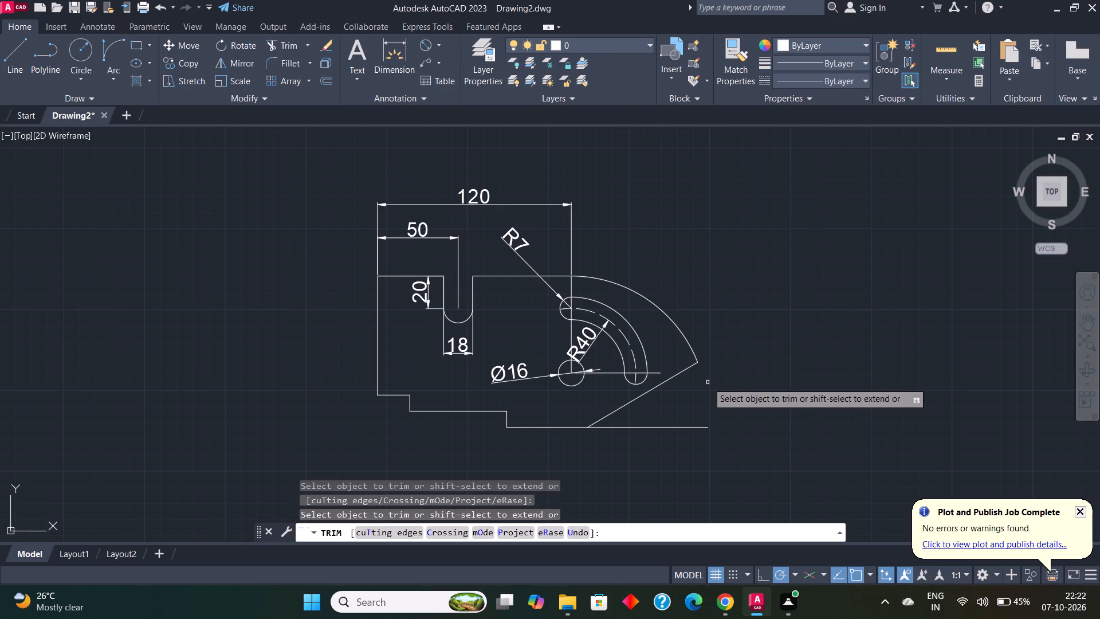
pyautogui.press('Escape')
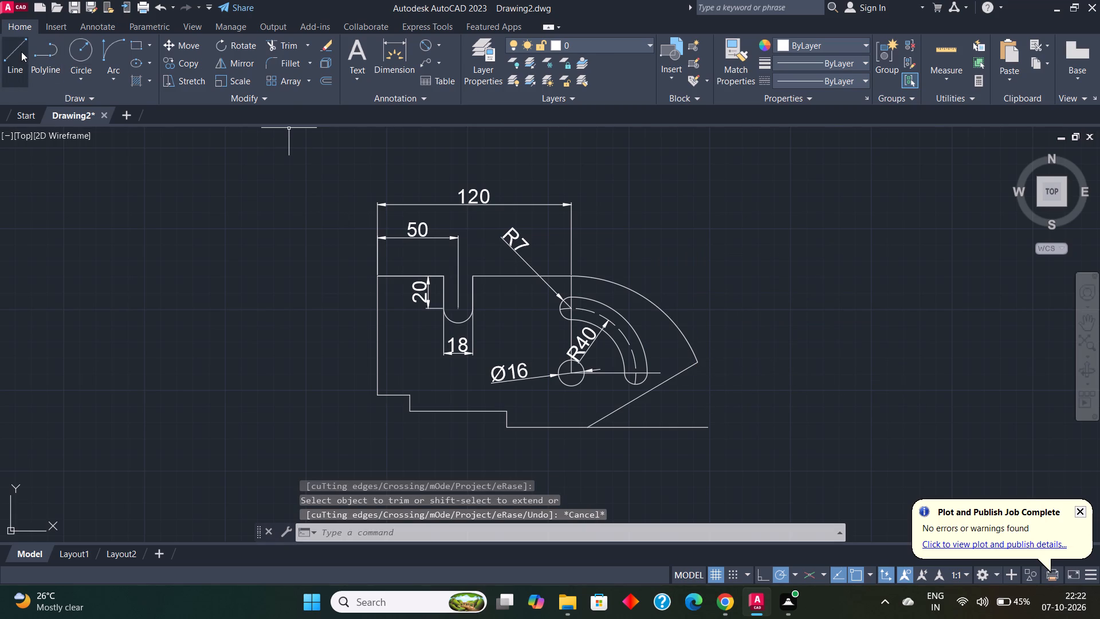
# Draw a vertical line about 21.5 units long downward from the lower end of the trimmed outer arc.
pyautogui.click(21, 52)
pyautogui.click(694, 363)
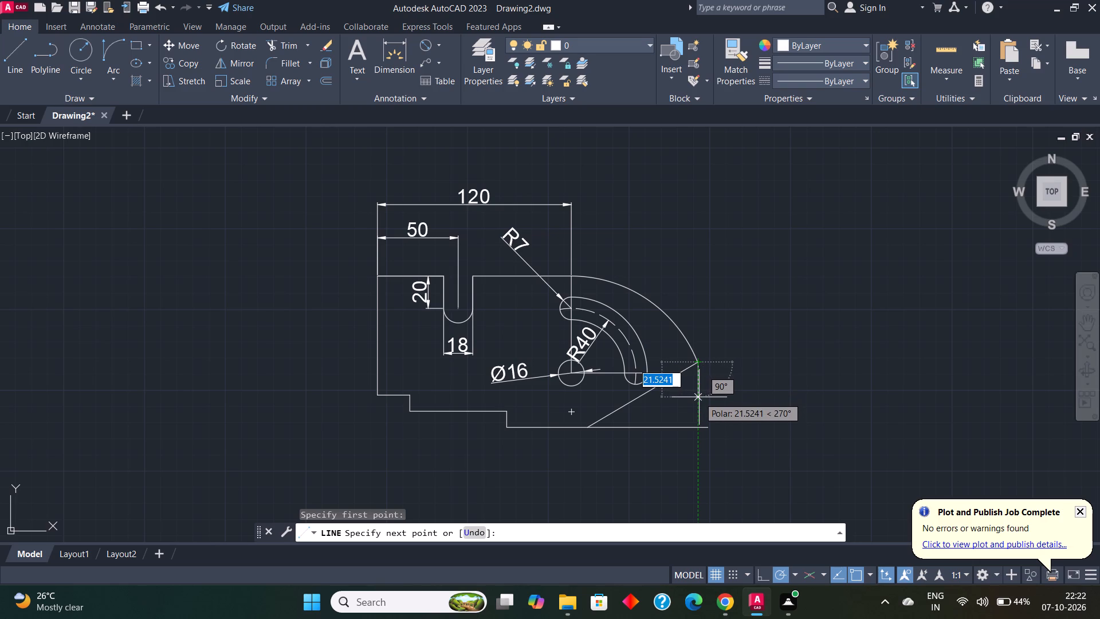
pyautogui.click(699, 397)
pyautogui.press('Escape')
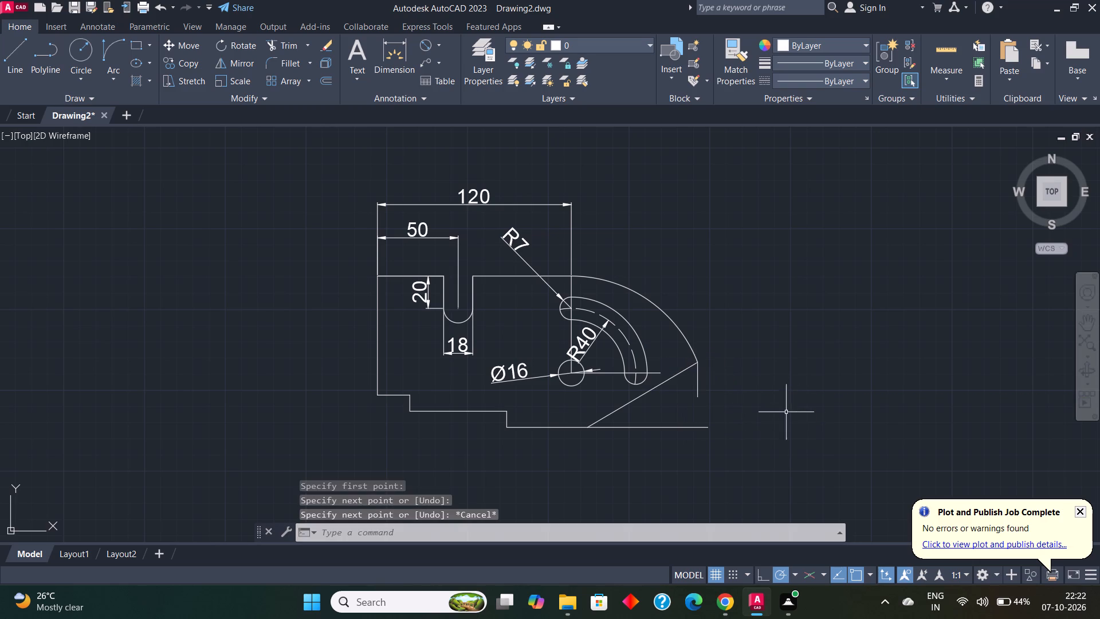
# Draw a line about 71 units long at 15° from the start of the 30° line to the vertical line's lower end.
pyautogui.click(8, 56)
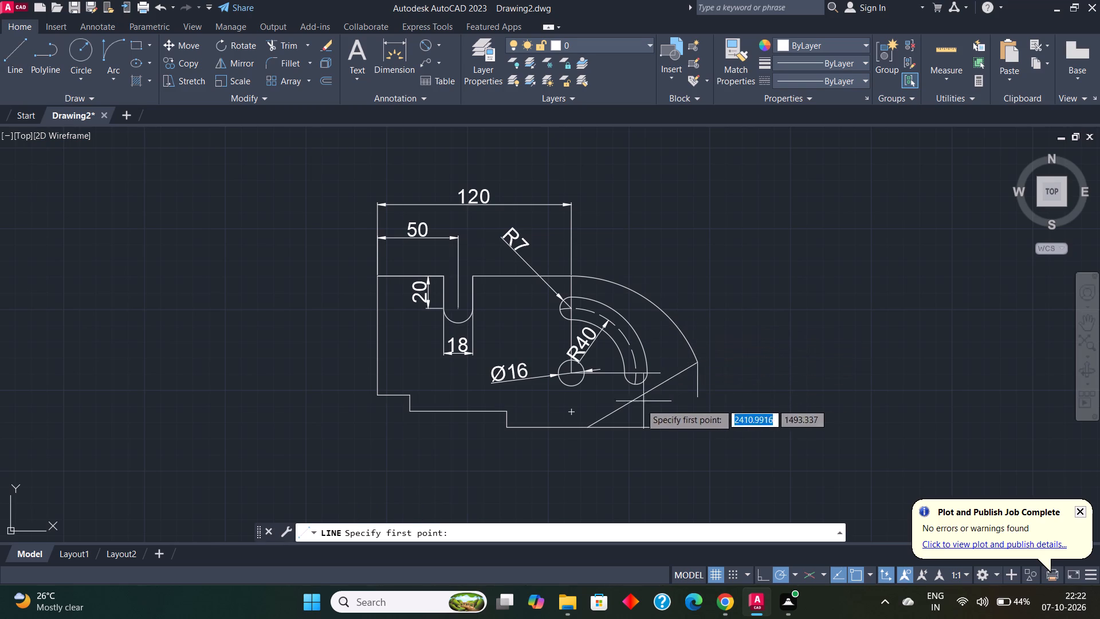
pyautogui.click(591, 429)
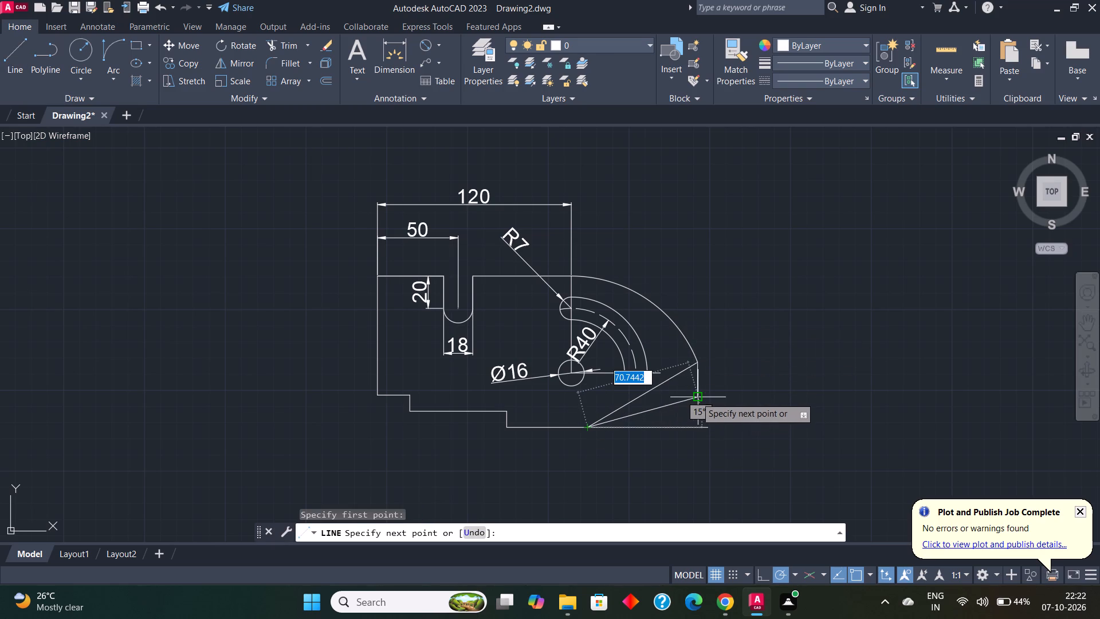
pyautogui.click(698, 396)
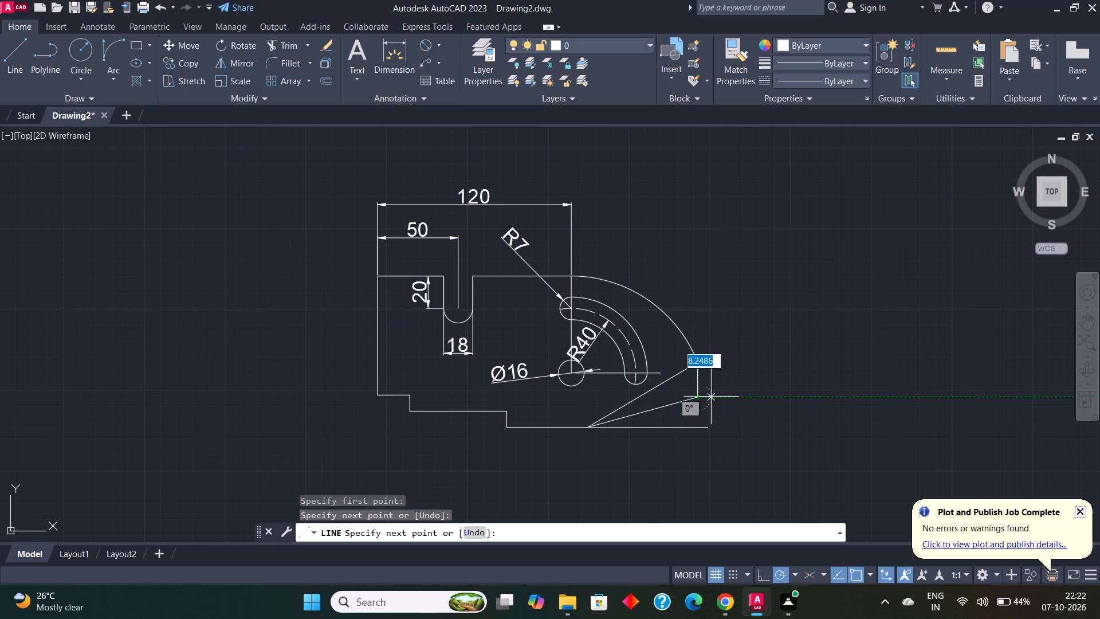
pyautogui.press('Escape')
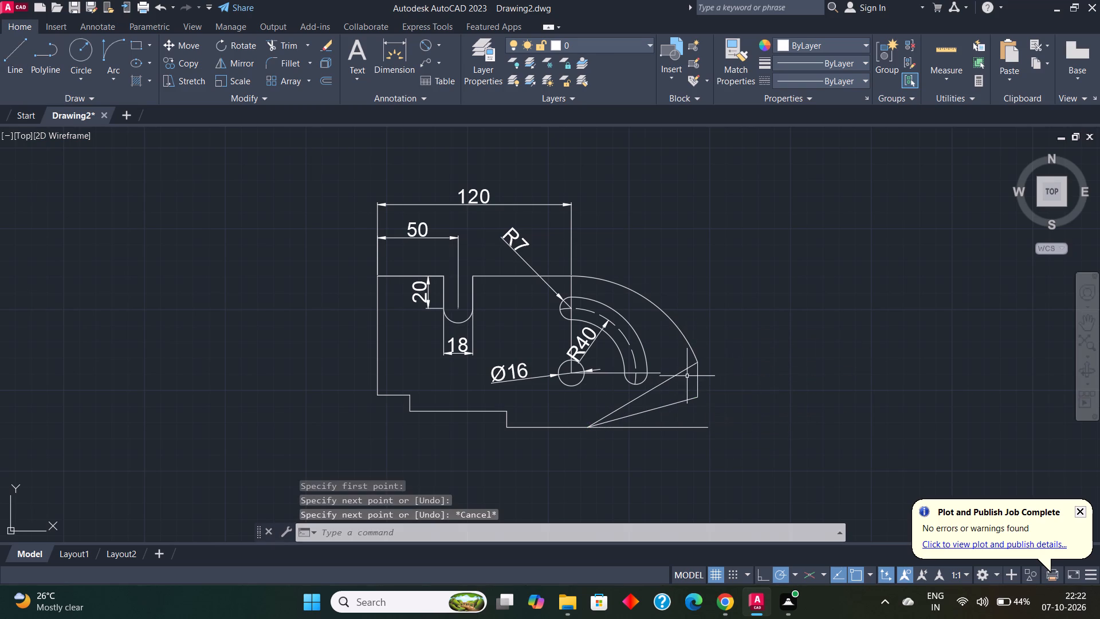
# Erase the 30° line between the bottom edge and the end of the outer arc.
pyautogui.click(683, 372)
pyautogui.press('e')
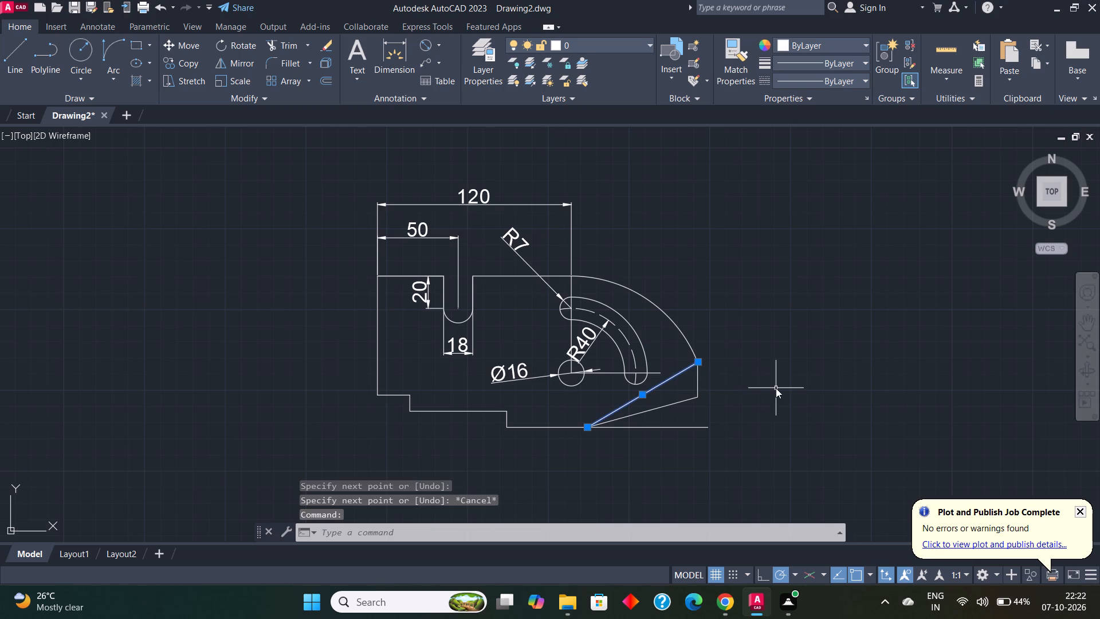
pyautogui.press('Return')
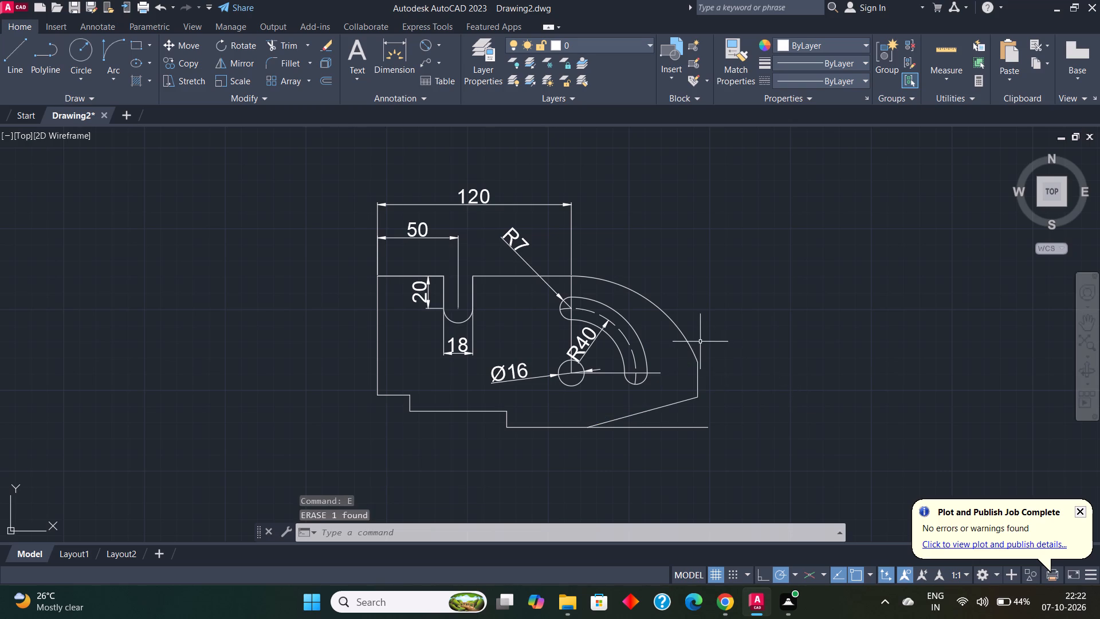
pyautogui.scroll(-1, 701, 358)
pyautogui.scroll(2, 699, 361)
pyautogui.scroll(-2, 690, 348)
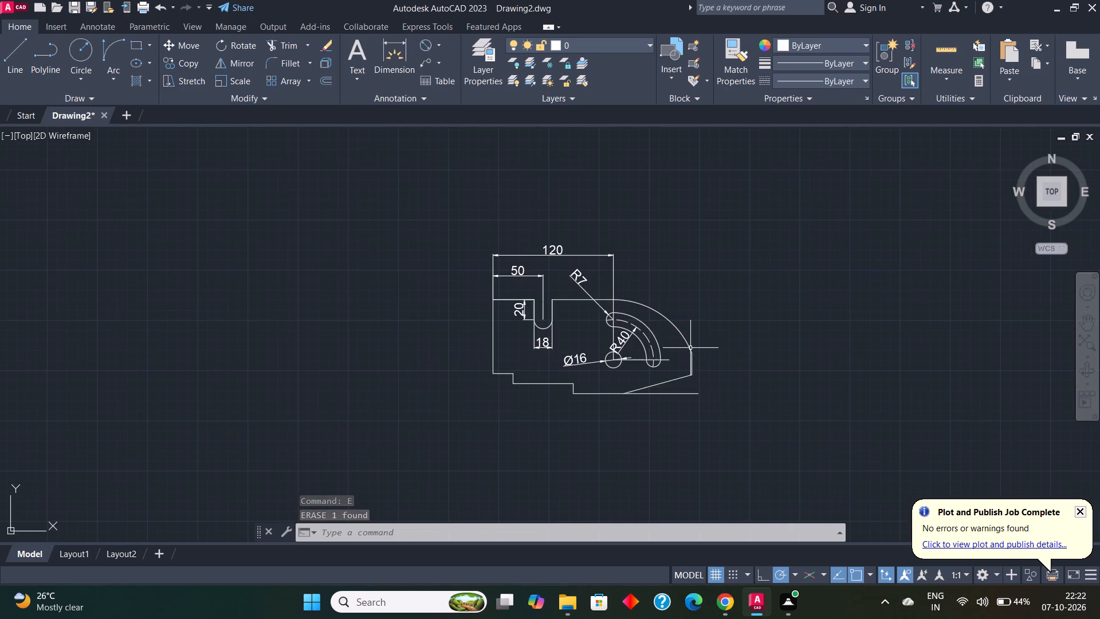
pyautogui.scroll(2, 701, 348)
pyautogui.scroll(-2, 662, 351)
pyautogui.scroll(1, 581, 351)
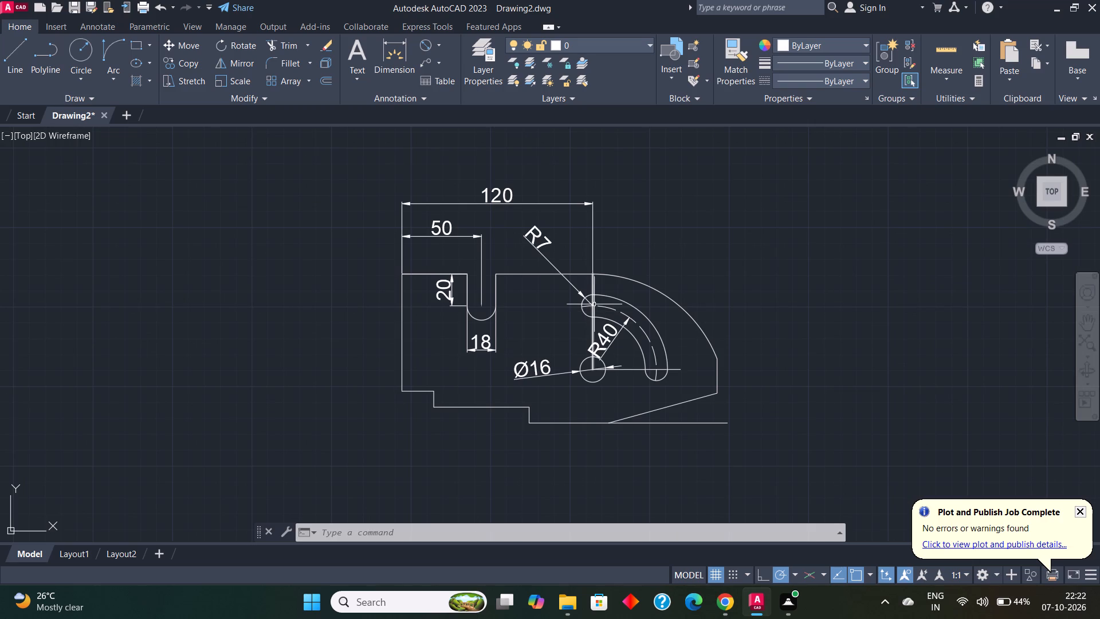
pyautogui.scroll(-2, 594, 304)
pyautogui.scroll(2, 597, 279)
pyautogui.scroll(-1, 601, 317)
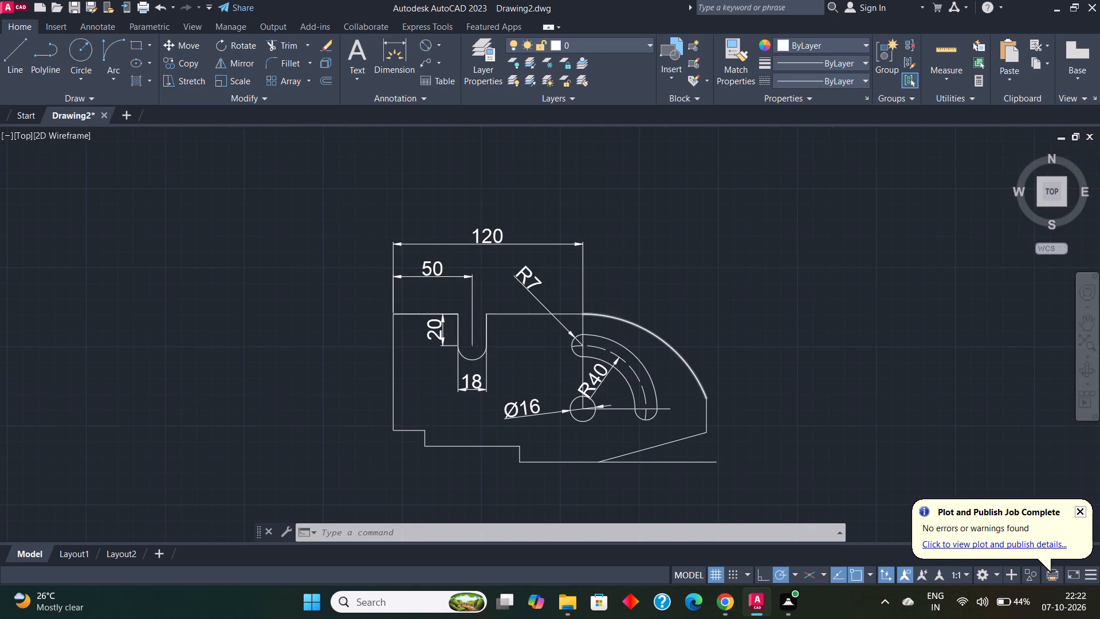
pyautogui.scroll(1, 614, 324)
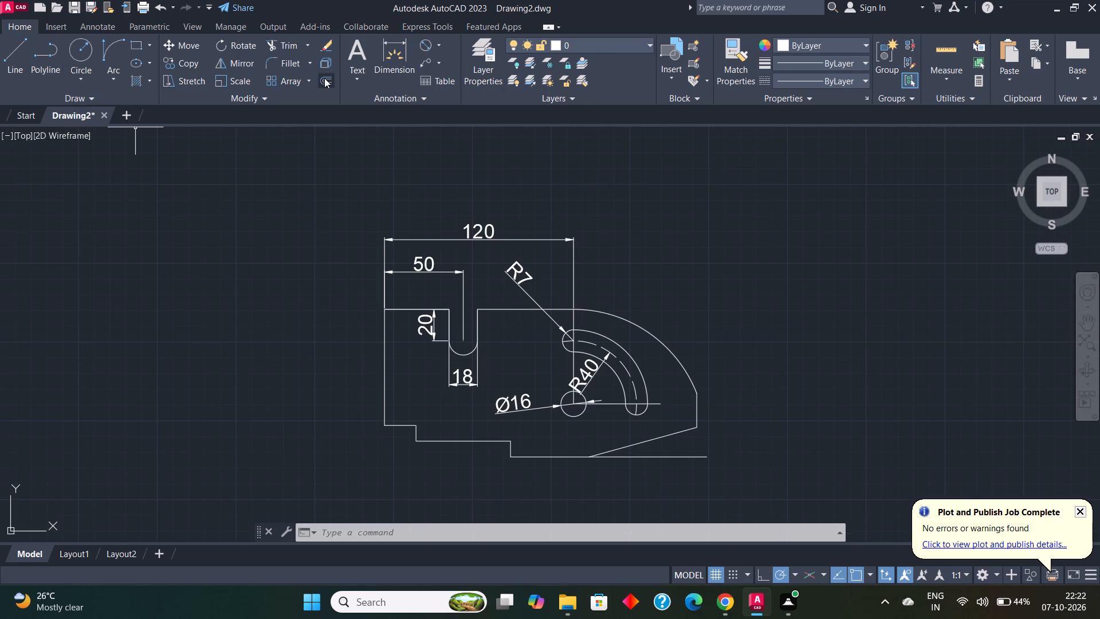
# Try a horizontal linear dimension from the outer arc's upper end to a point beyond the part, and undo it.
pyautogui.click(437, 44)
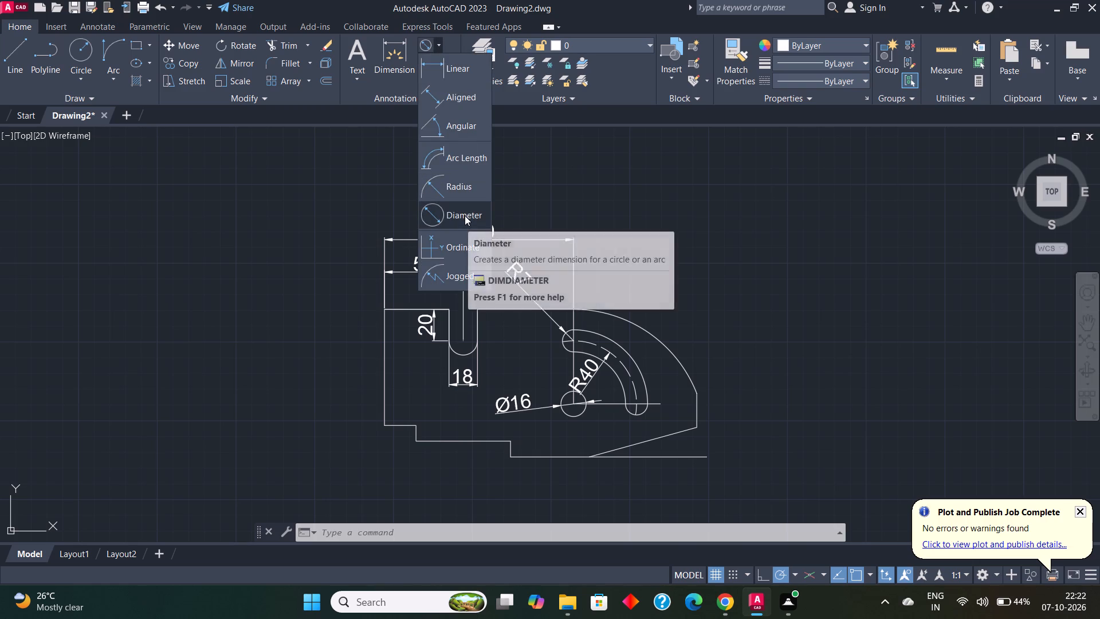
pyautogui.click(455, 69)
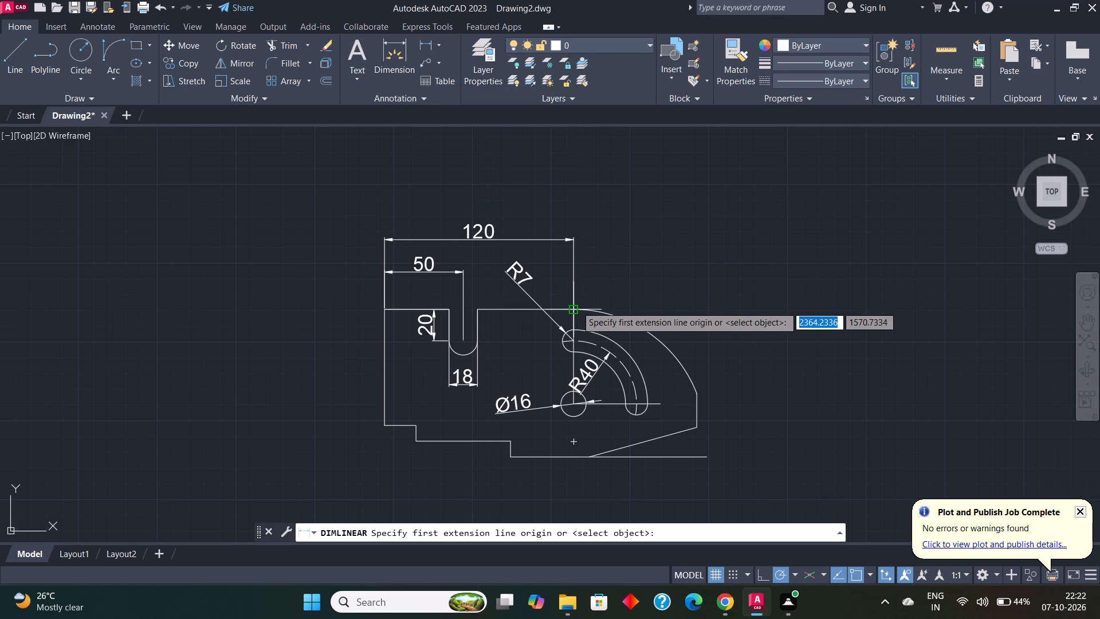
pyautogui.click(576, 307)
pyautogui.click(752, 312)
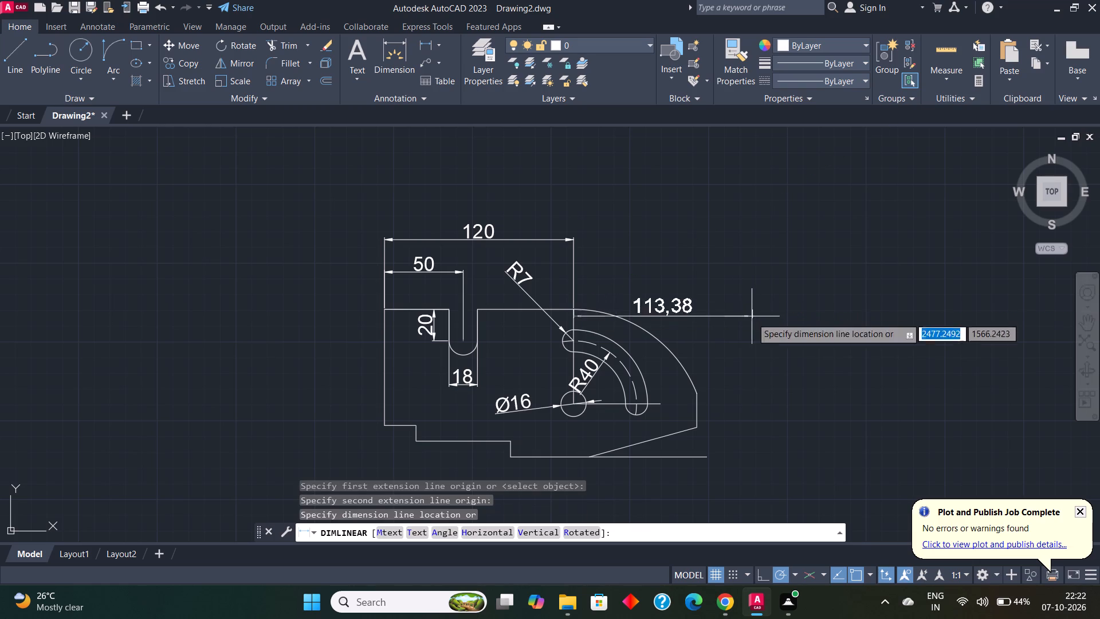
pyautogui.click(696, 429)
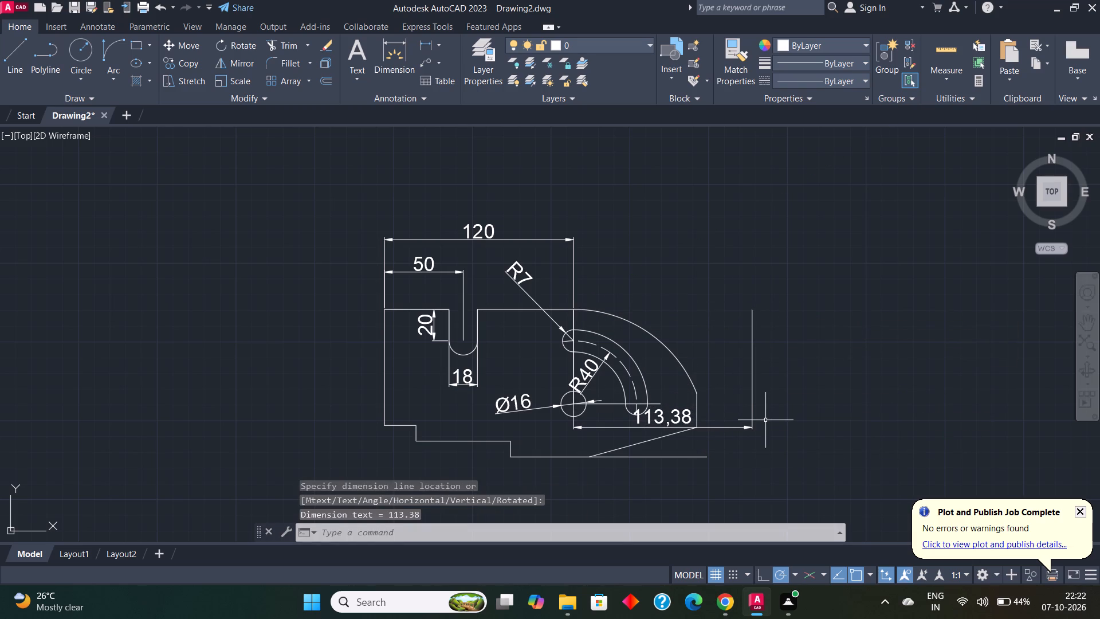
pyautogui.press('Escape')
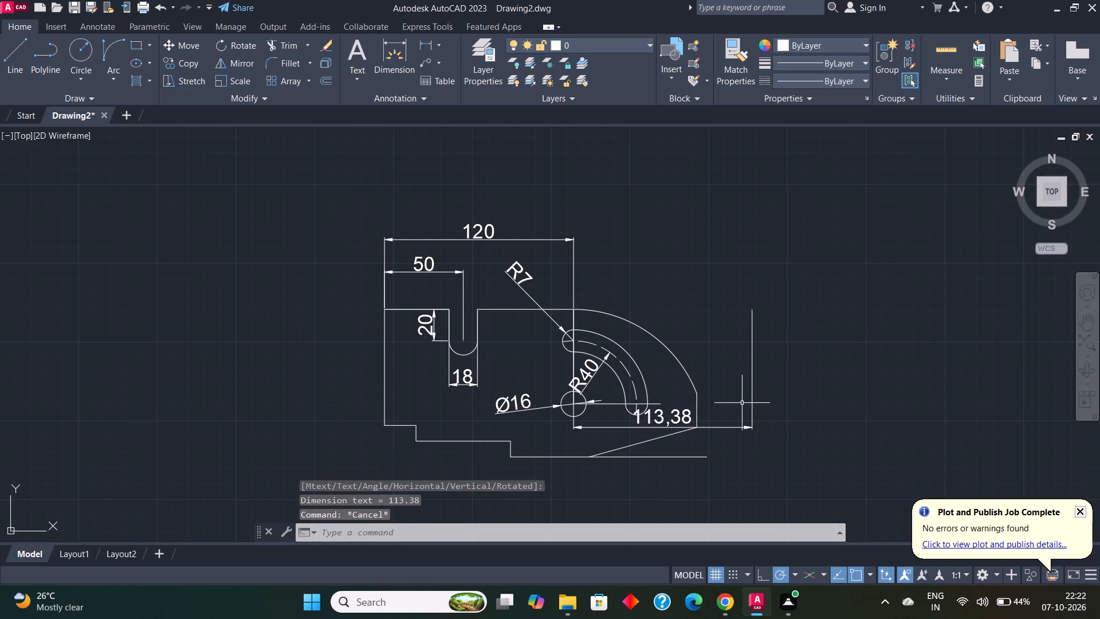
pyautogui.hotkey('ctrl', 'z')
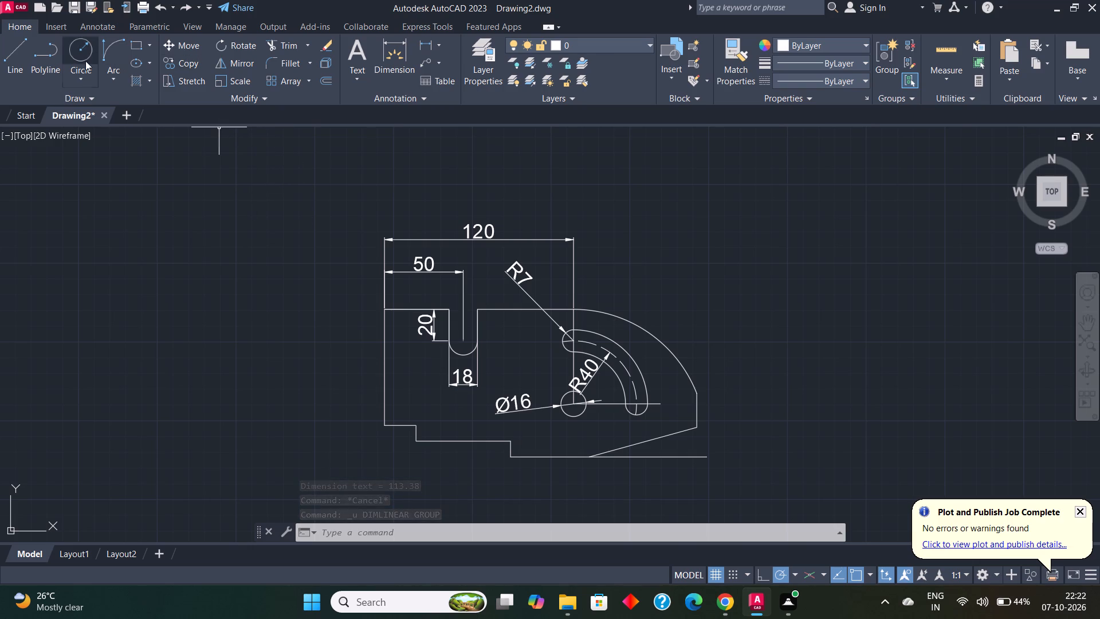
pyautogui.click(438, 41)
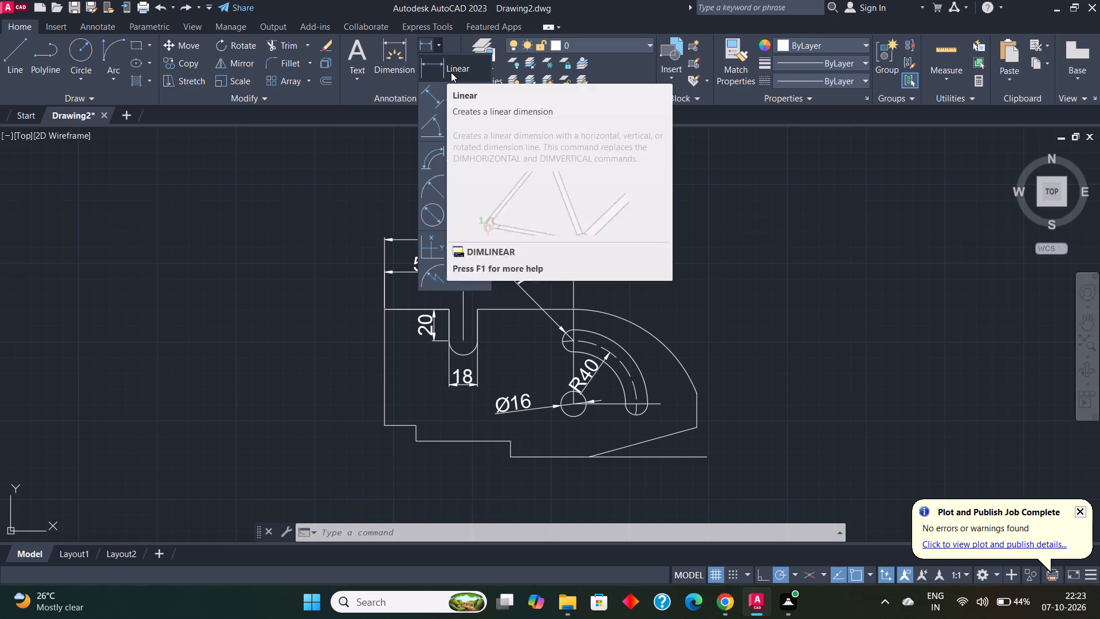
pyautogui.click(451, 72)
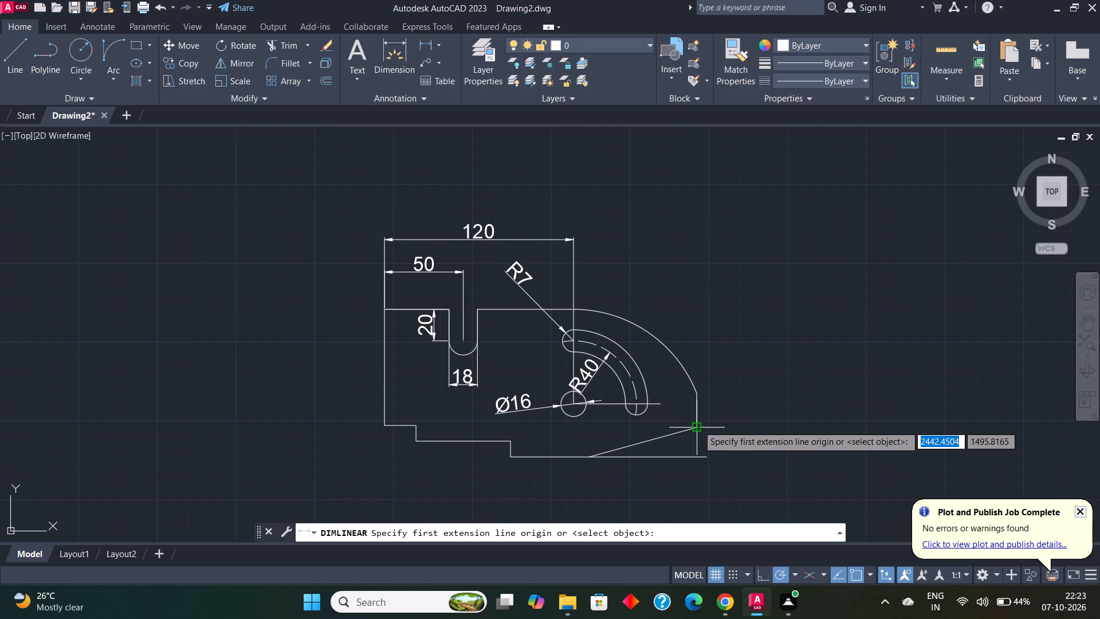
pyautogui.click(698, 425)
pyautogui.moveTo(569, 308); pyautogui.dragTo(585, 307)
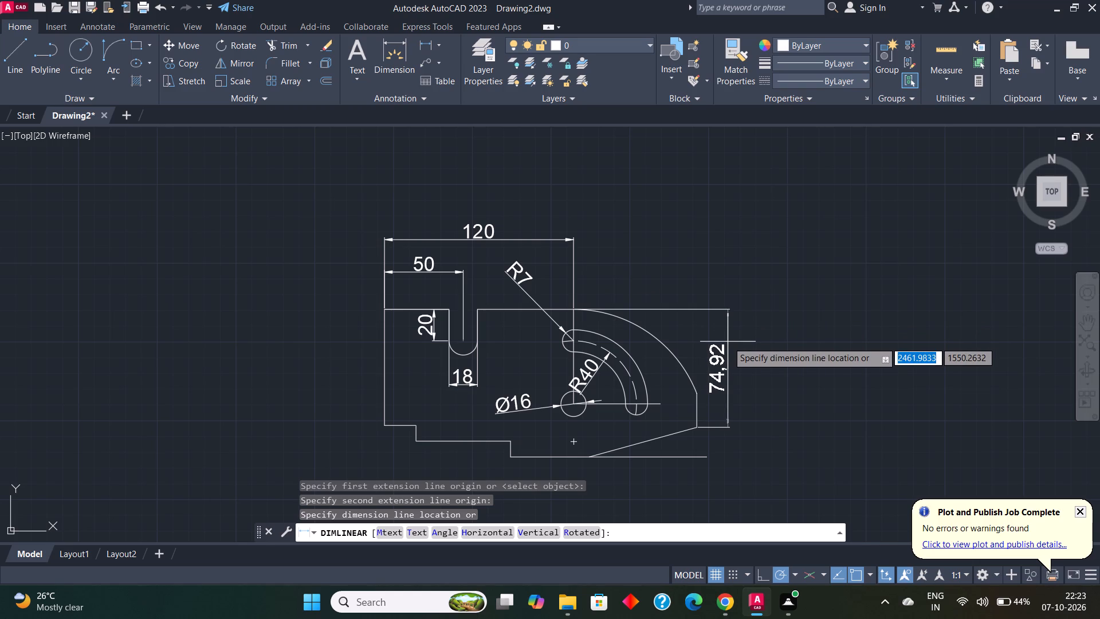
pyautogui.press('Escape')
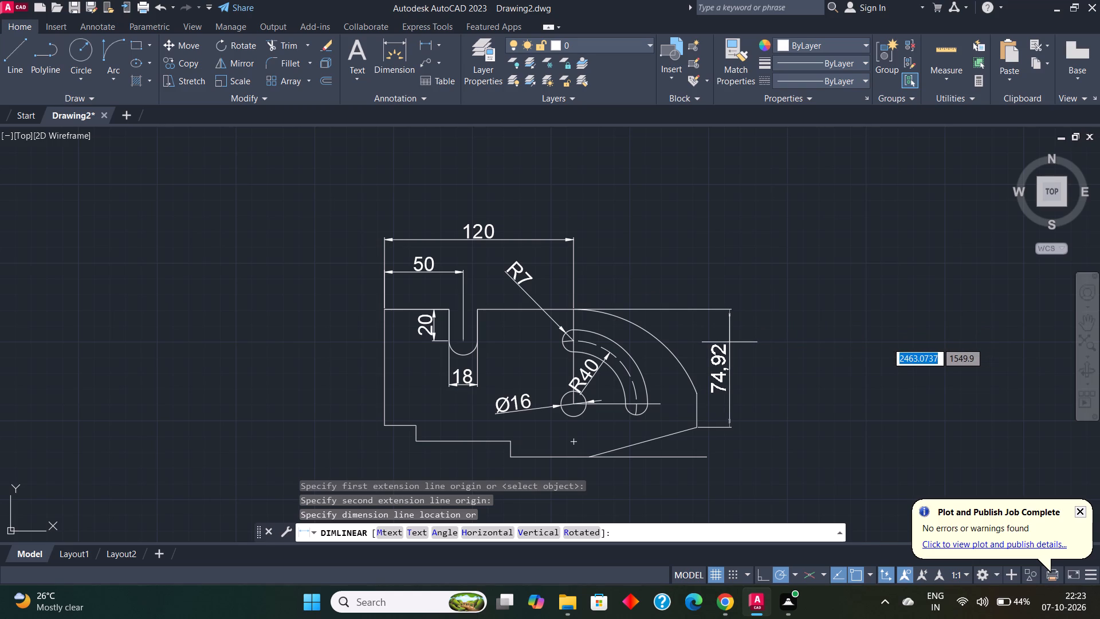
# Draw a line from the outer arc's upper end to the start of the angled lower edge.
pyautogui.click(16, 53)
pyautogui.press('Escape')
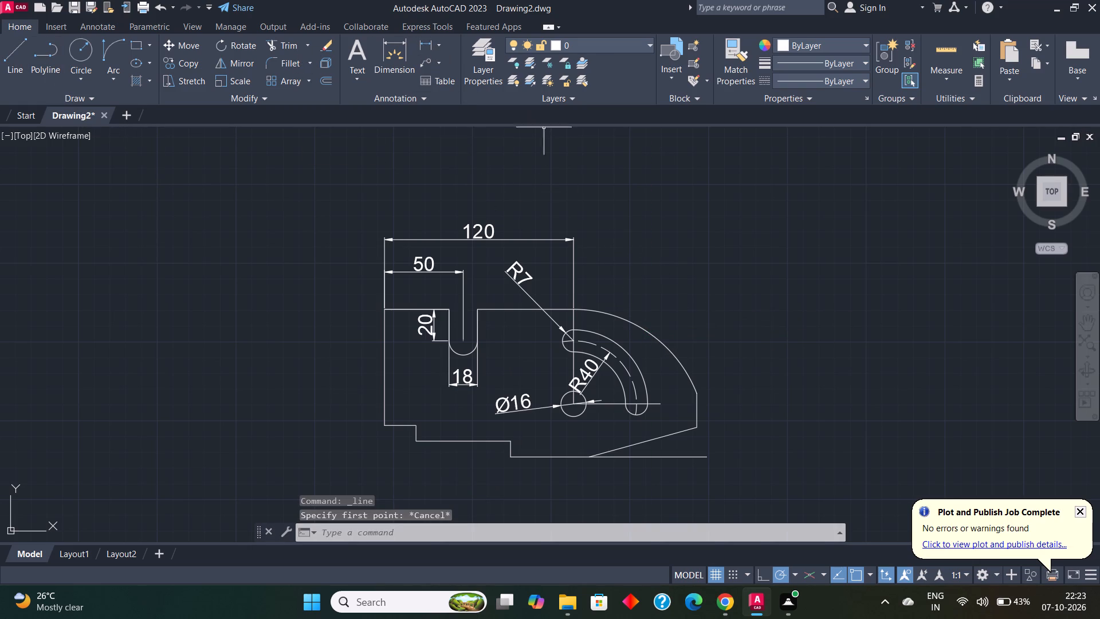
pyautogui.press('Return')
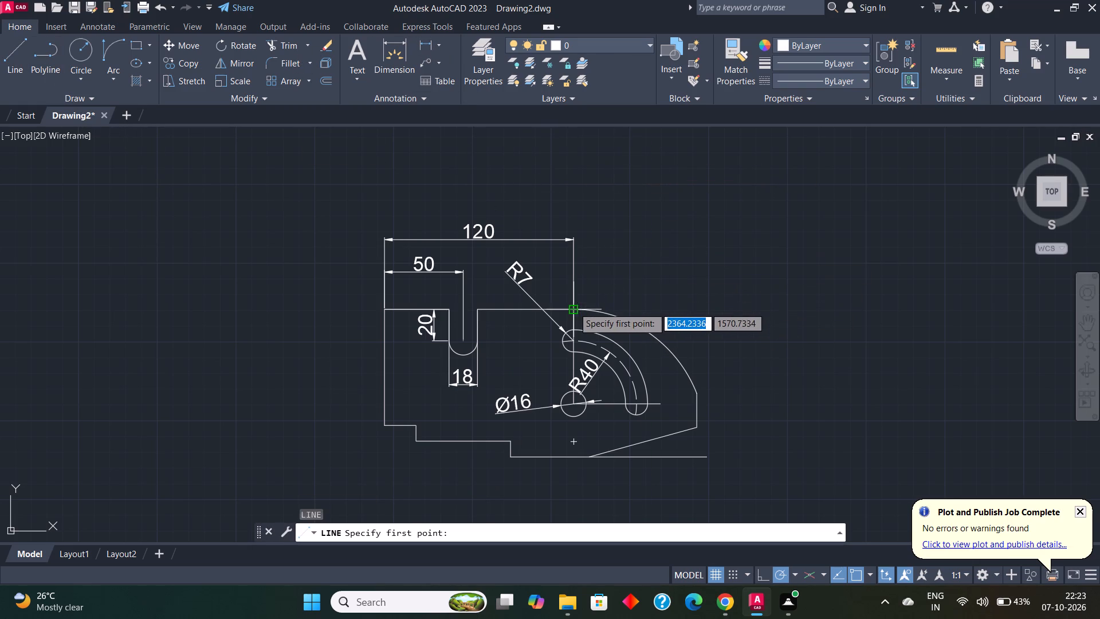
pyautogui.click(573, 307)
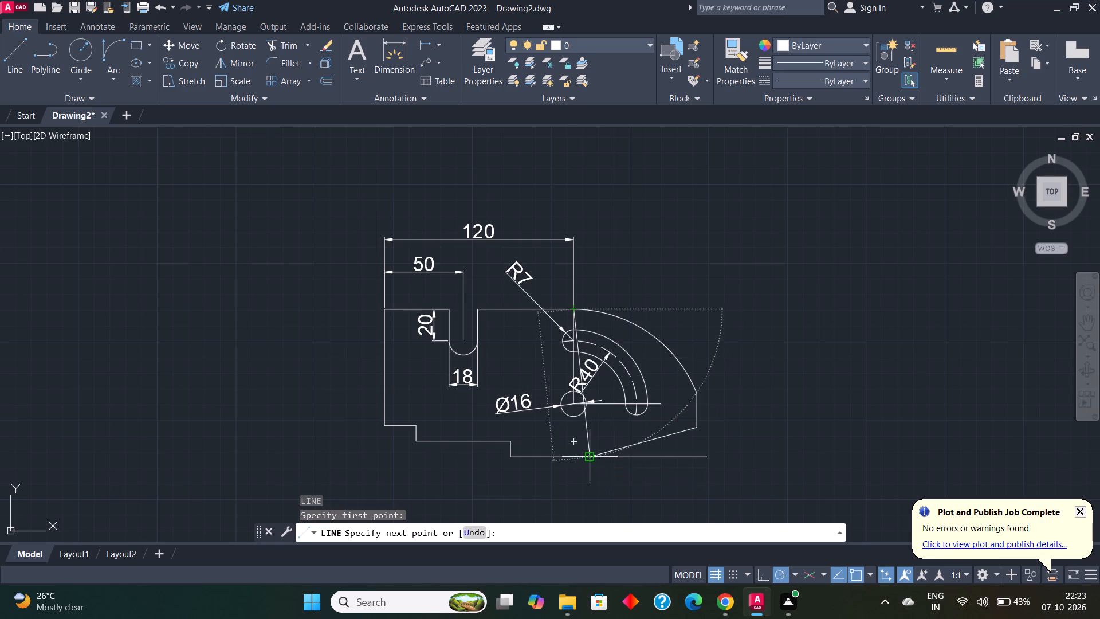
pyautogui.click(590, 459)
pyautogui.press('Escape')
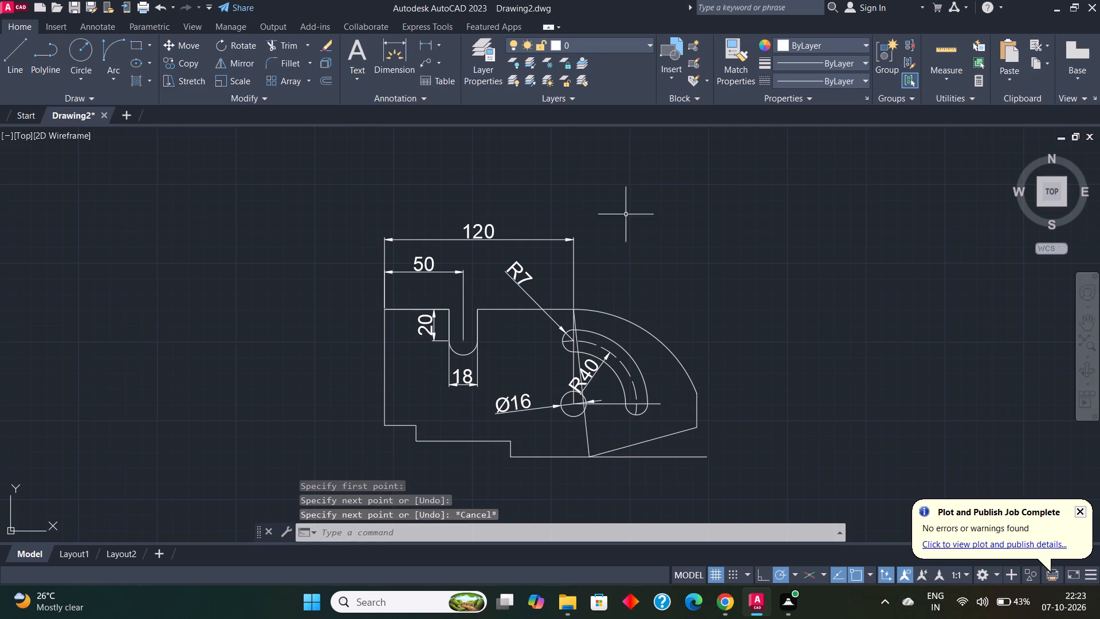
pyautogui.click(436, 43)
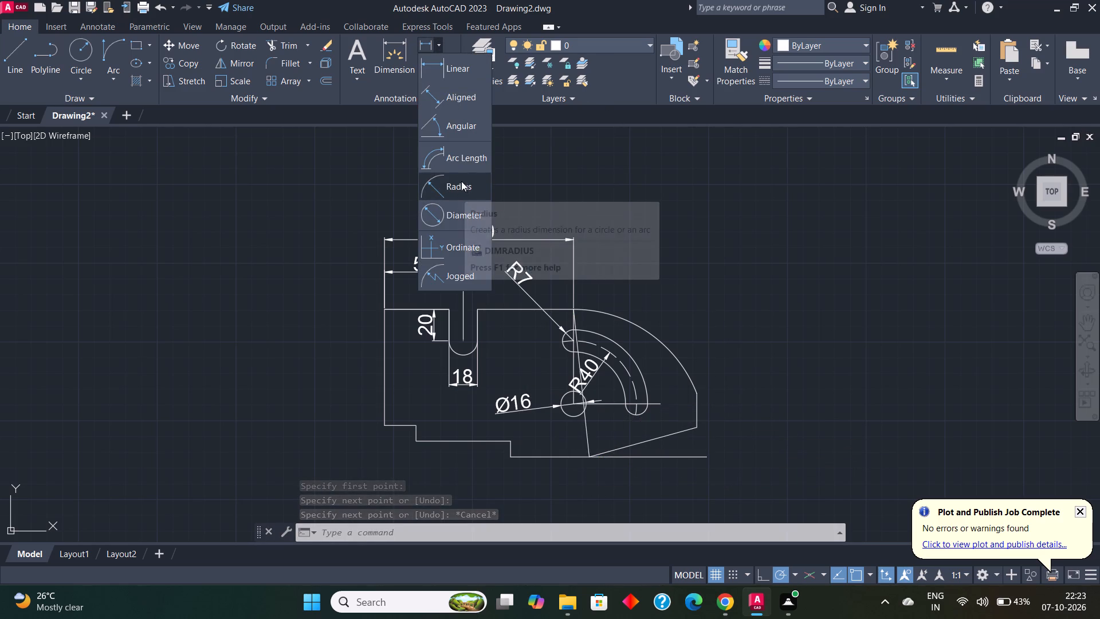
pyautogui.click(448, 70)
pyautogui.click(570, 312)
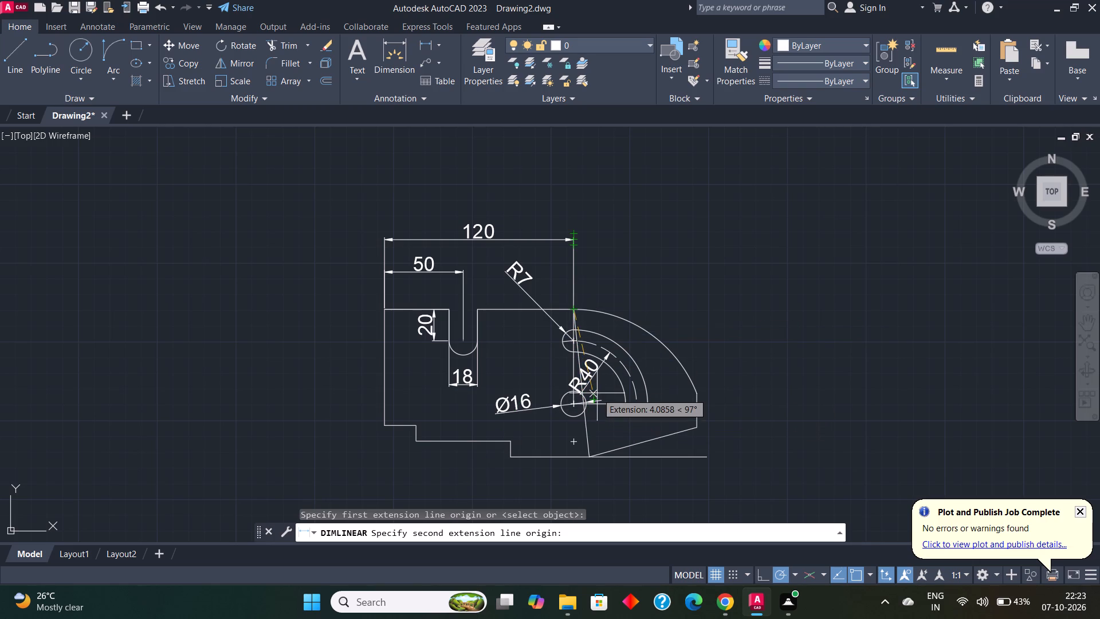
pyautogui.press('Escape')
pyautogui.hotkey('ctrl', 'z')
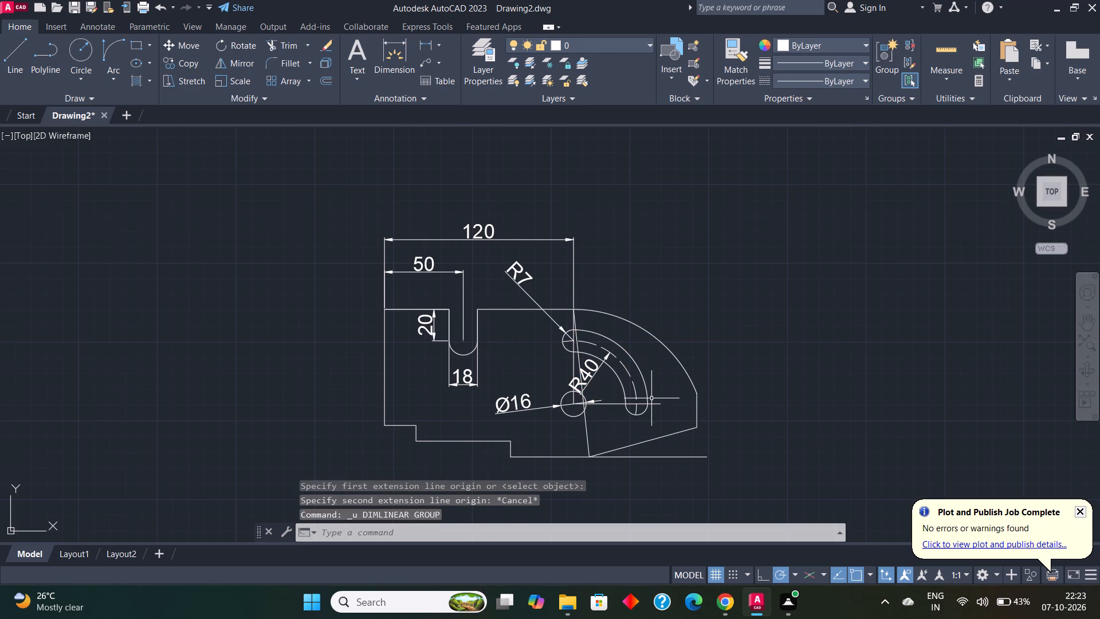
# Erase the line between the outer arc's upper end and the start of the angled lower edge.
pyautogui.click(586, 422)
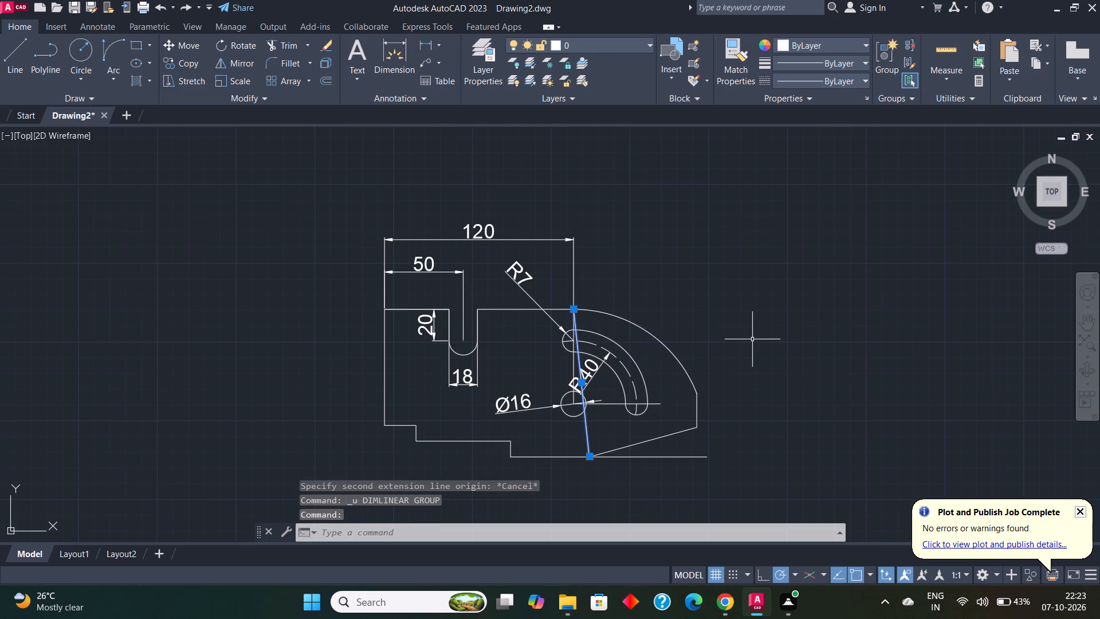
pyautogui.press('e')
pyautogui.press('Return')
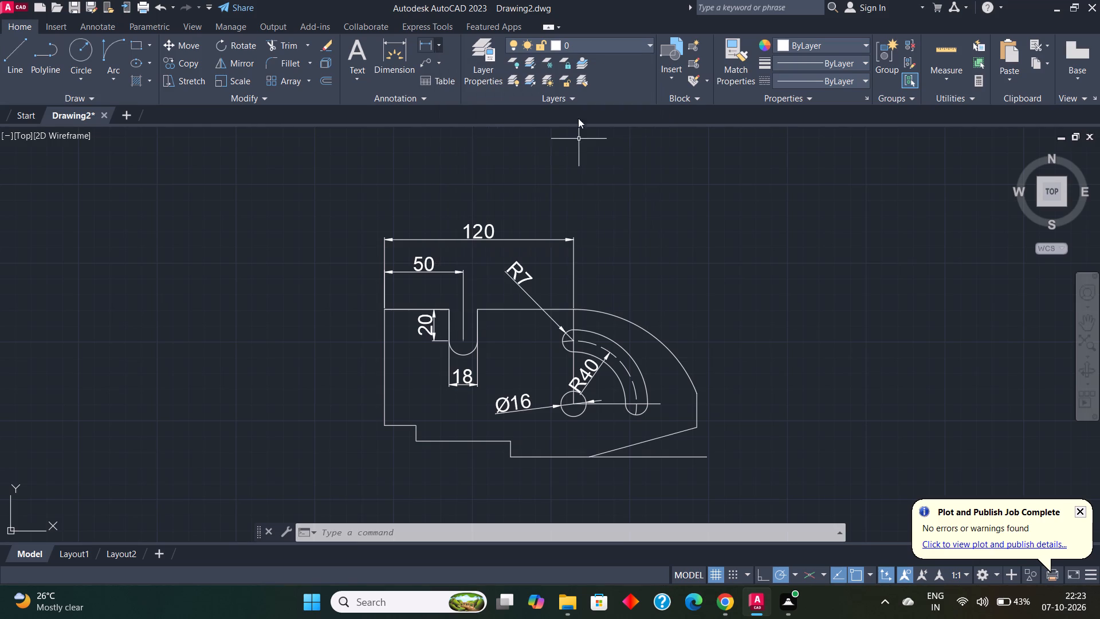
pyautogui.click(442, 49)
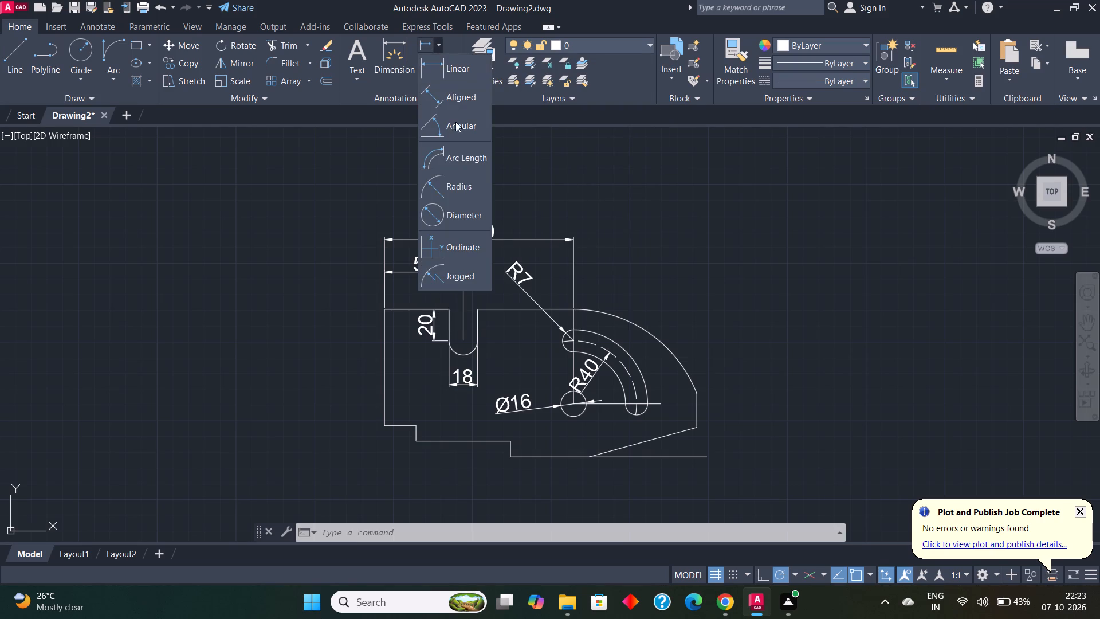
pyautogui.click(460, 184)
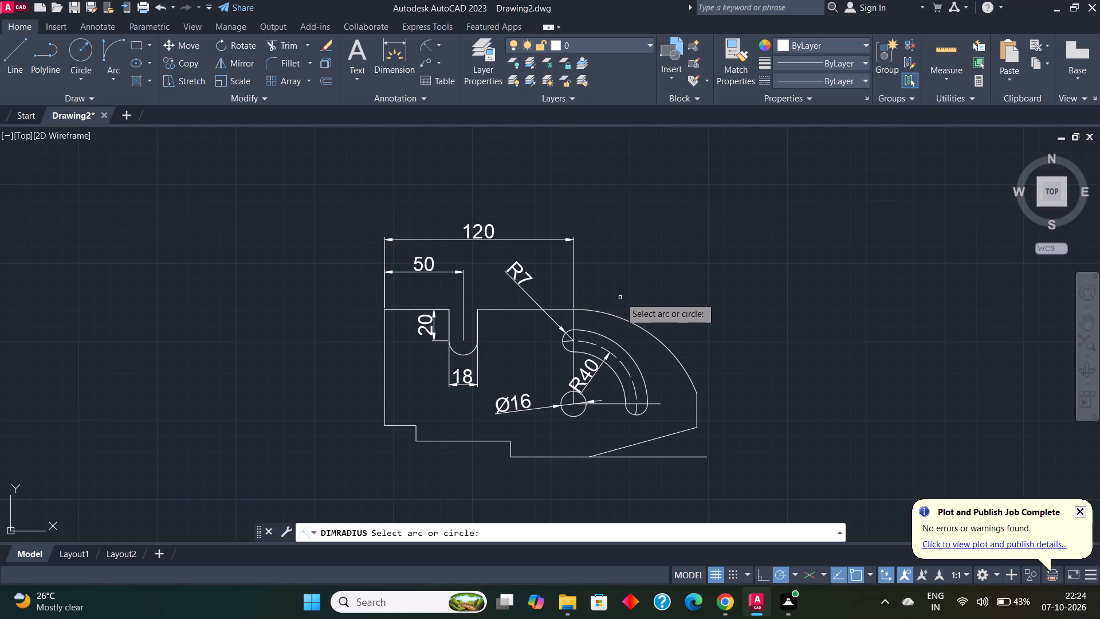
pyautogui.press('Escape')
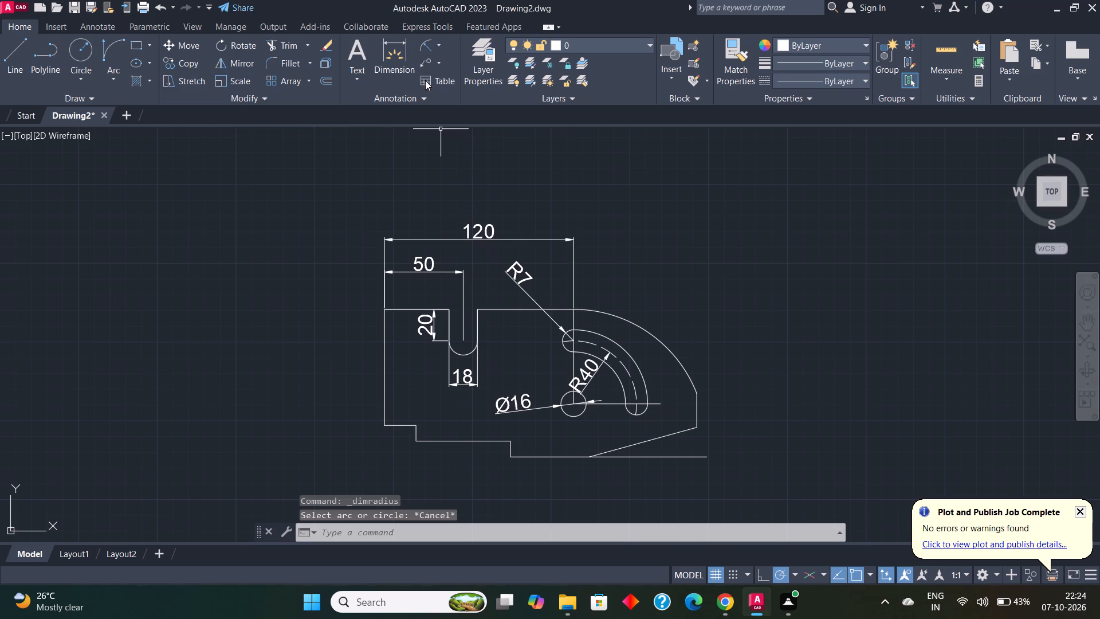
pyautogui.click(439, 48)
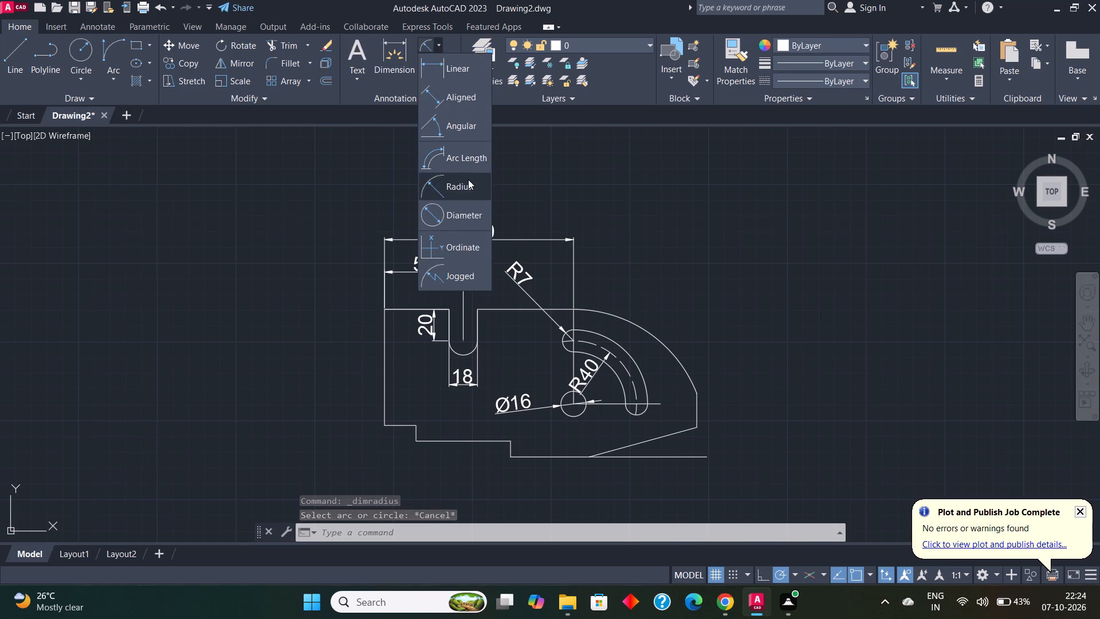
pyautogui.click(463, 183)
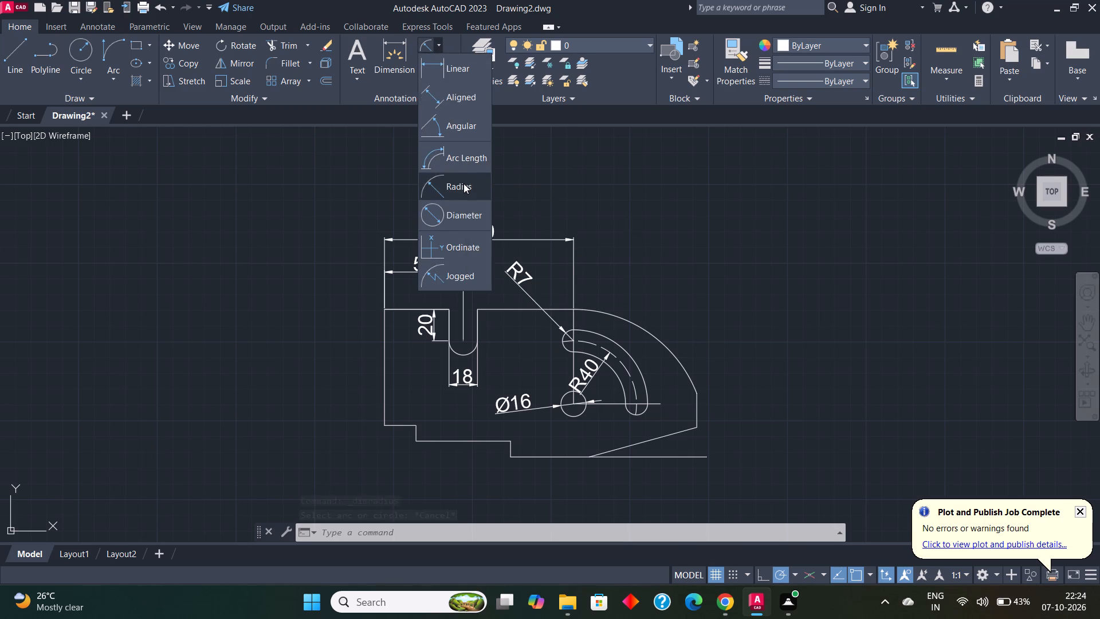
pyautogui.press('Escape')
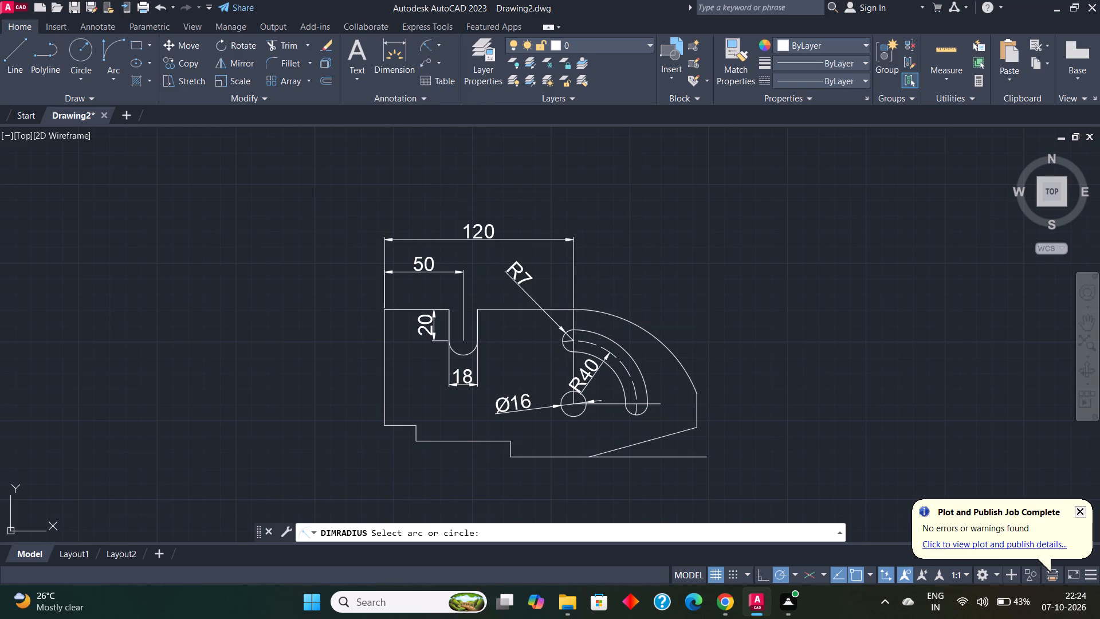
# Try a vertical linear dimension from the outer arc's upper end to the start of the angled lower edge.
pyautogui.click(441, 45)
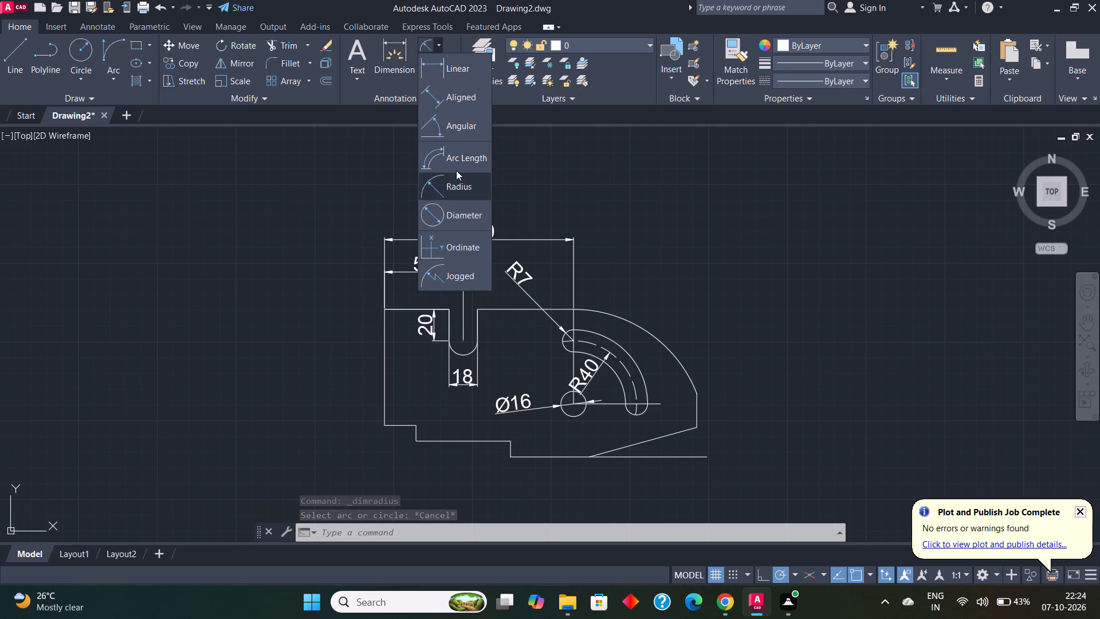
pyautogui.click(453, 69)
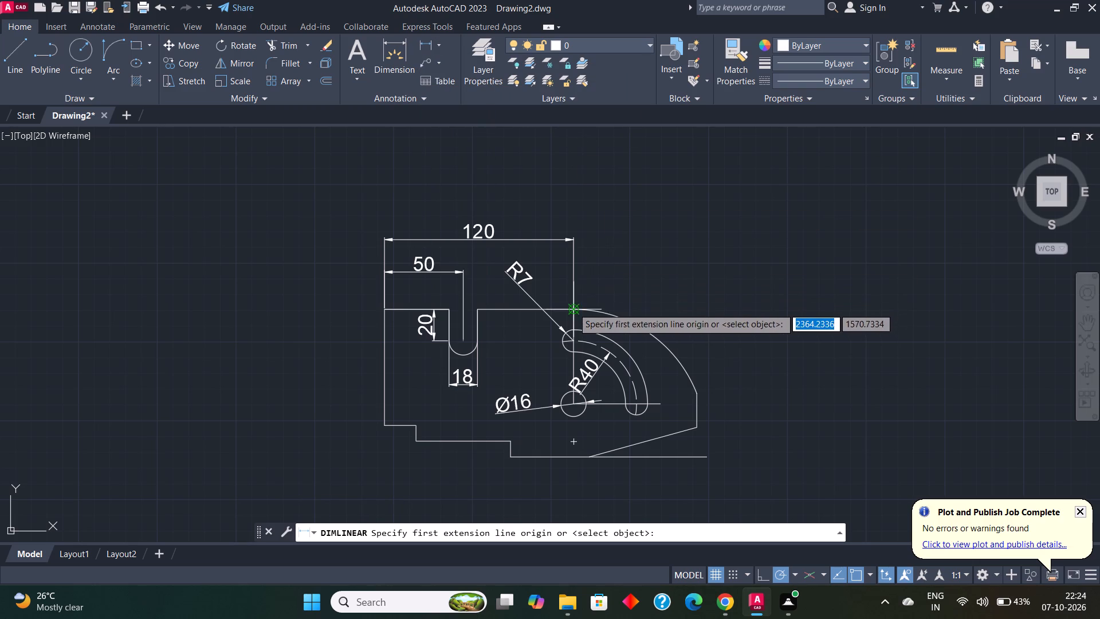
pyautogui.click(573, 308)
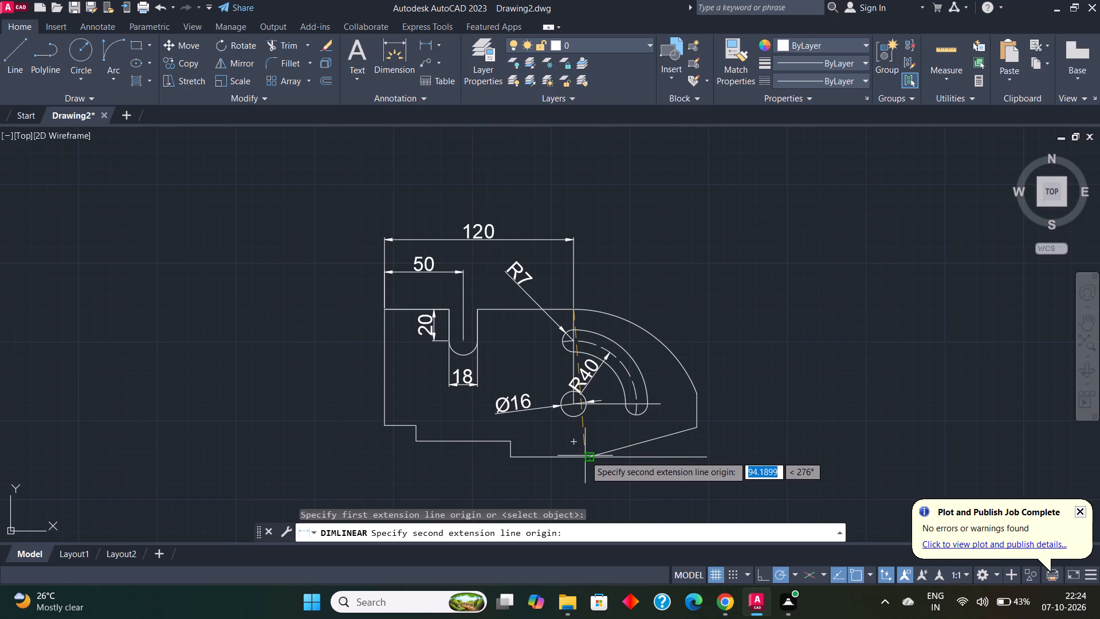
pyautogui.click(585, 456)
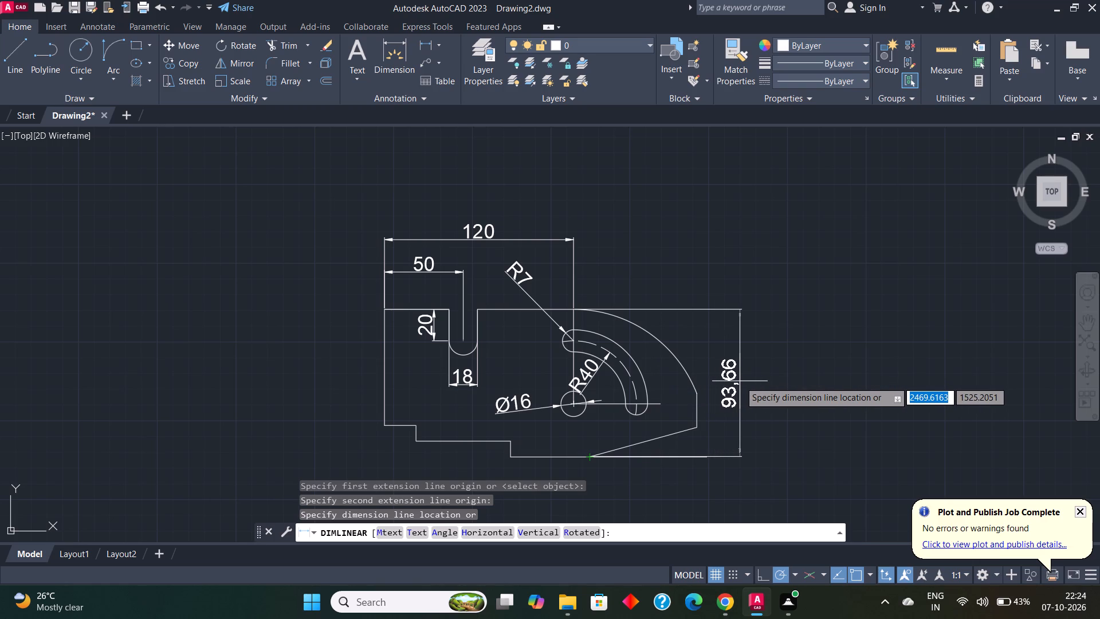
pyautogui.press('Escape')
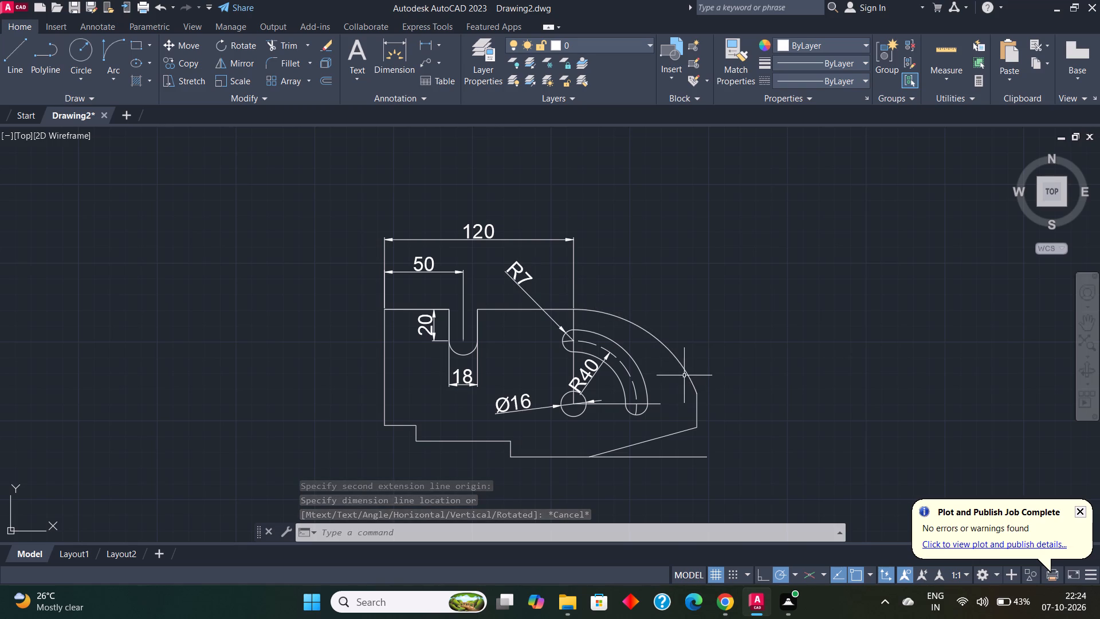
# Erase the outer arc between the top edge and the short vertical line.
pyautogui.scroll(1, 698, 386)
pyautogui.scroll(-1, 698, 386)
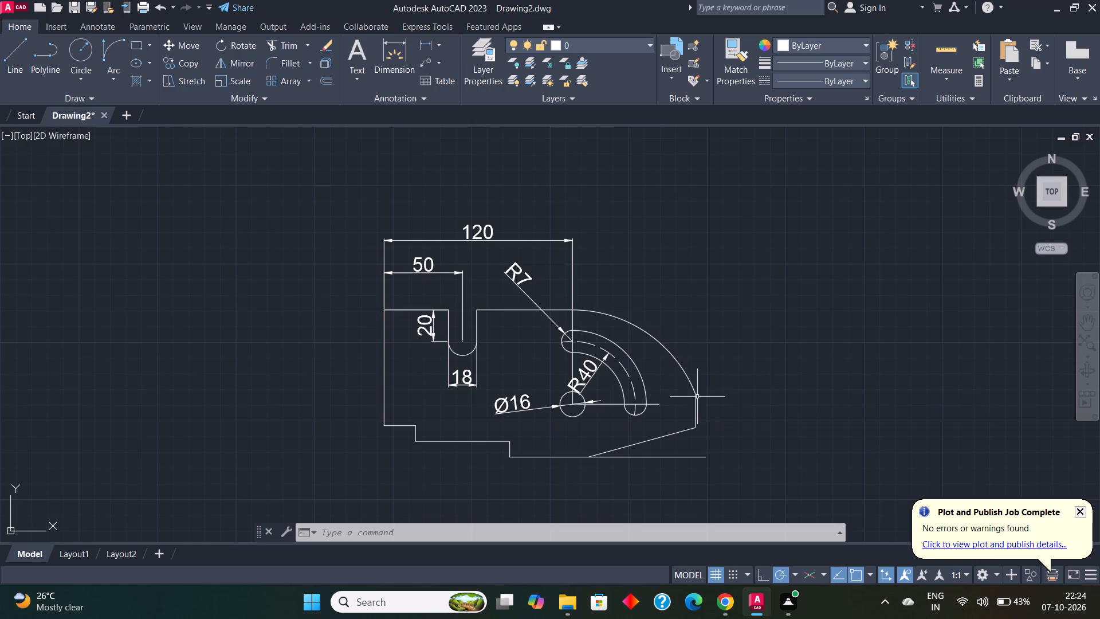
pyautogui.click(677, 359)
pyautogui.press('e')
pyautogui.press('Return')
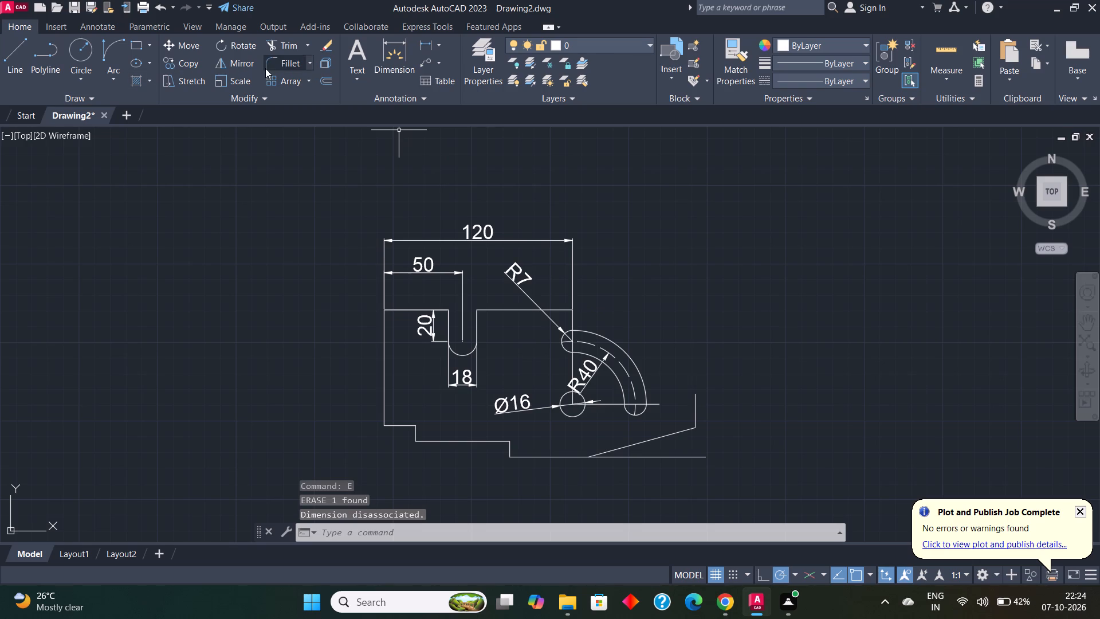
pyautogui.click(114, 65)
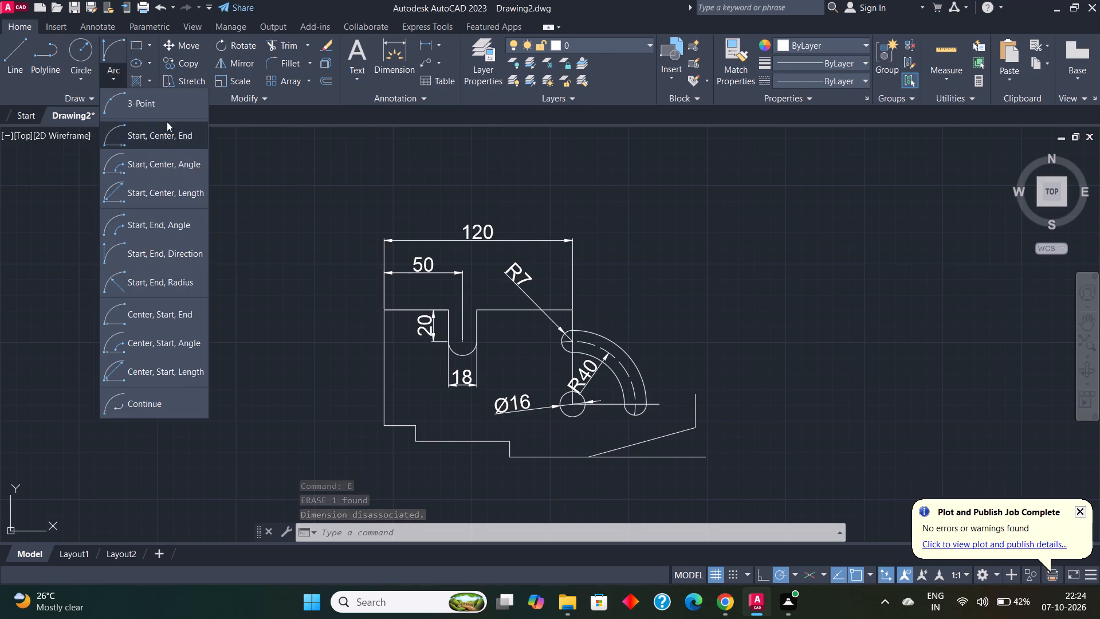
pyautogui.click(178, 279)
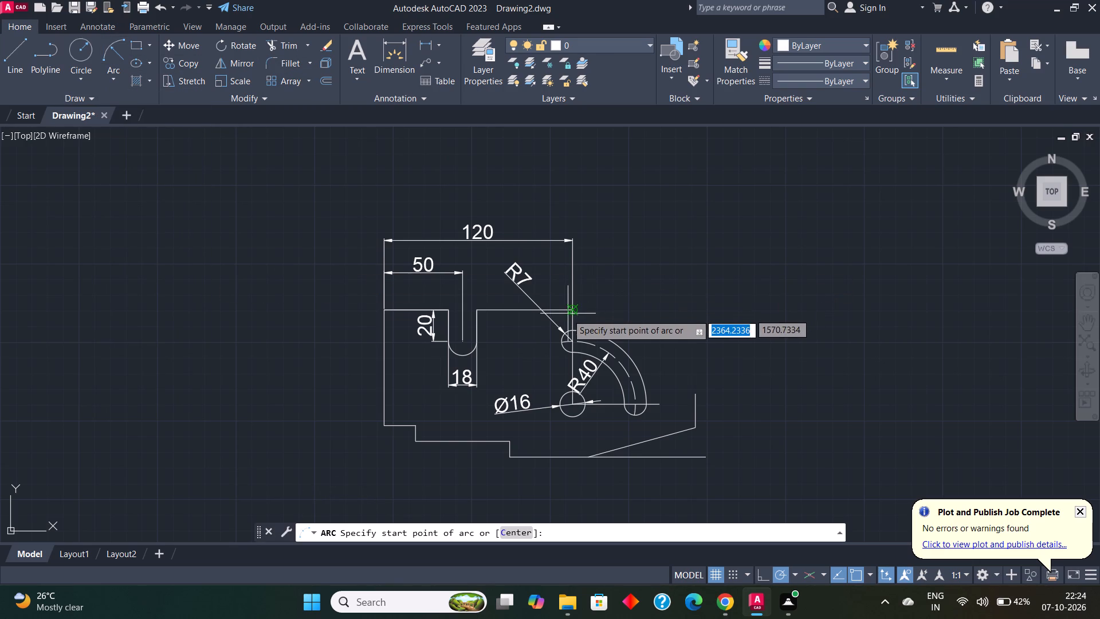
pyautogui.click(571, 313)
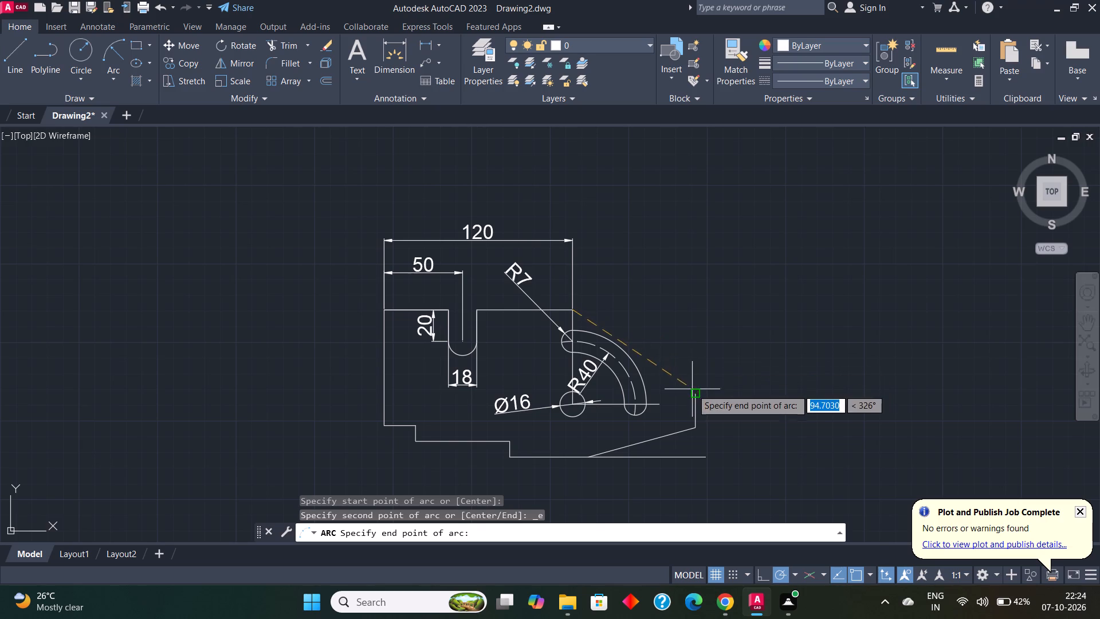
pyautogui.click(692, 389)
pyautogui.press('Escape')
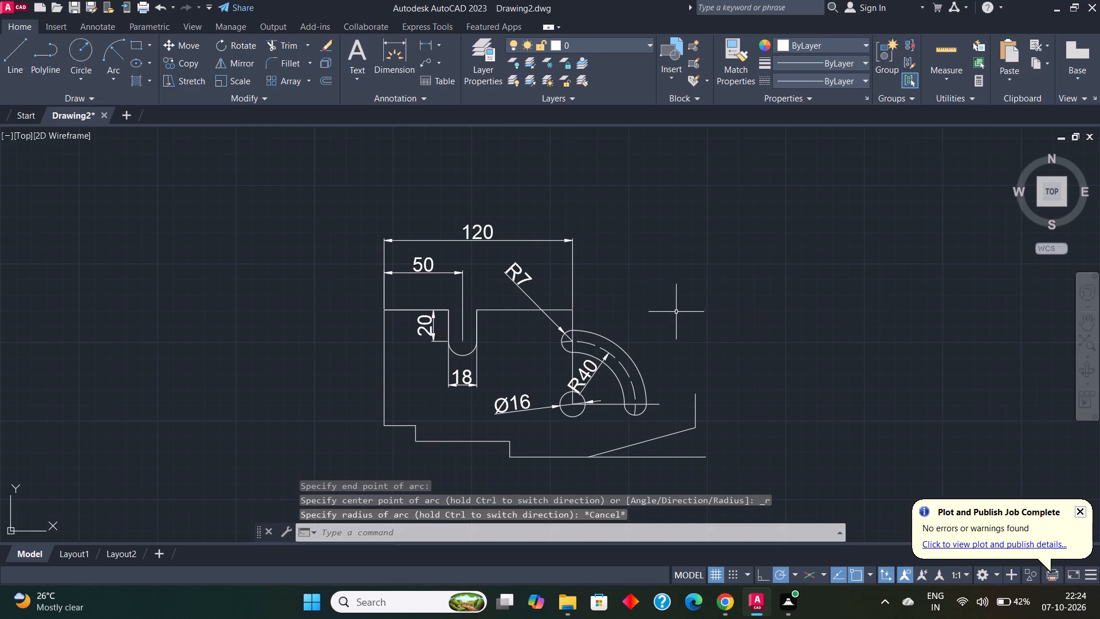
# Draw a Start, End, Radius arc from the short vertical line's upper end to the top edge's end, picking the radius freehand.
pyautogui.click(114, 70)
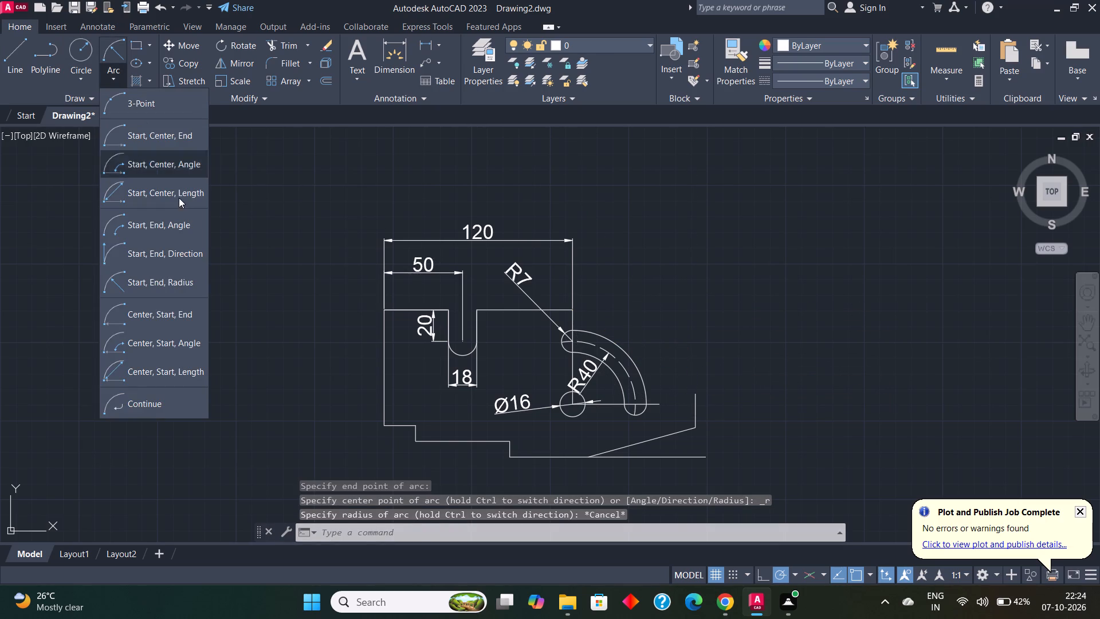
pyautogui.click(182, 284)
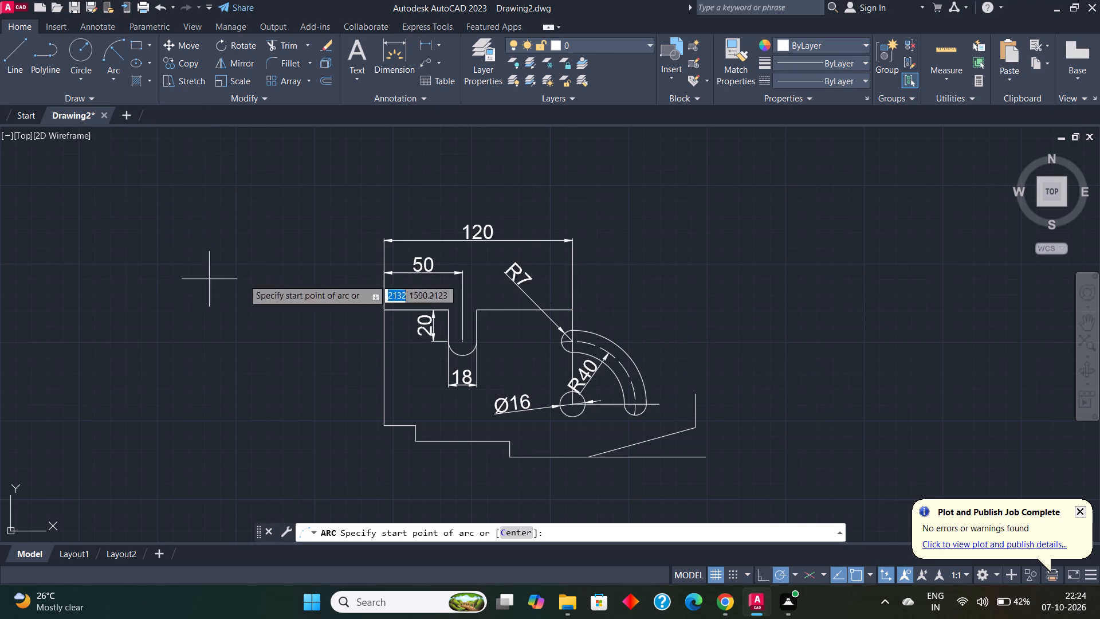
pyautogui.click(694, 392)
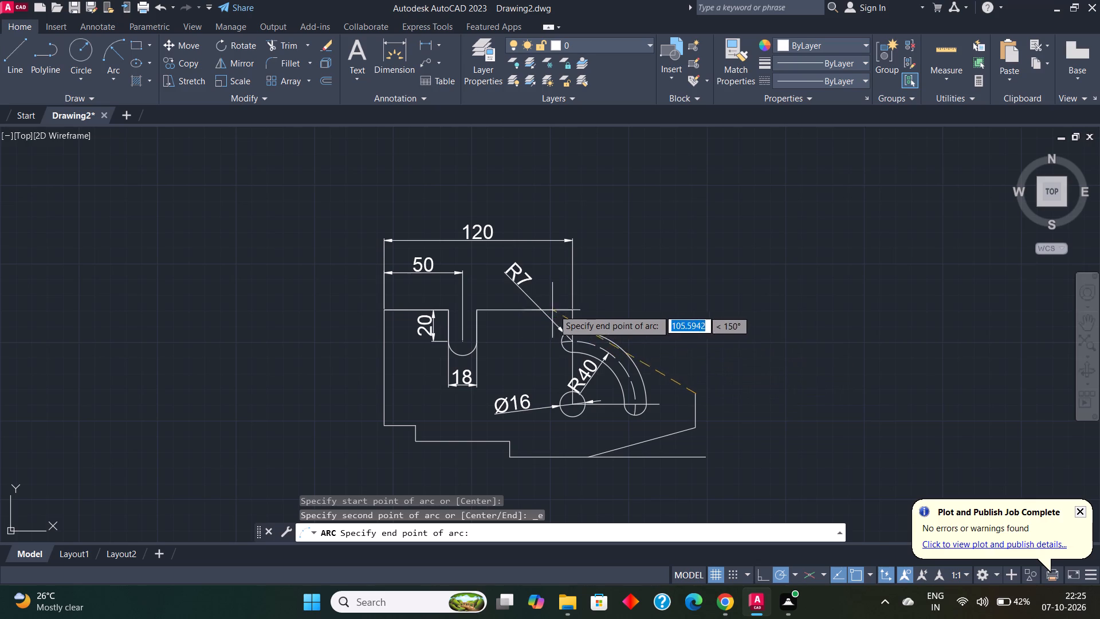
pyautogui.click(572, 311)
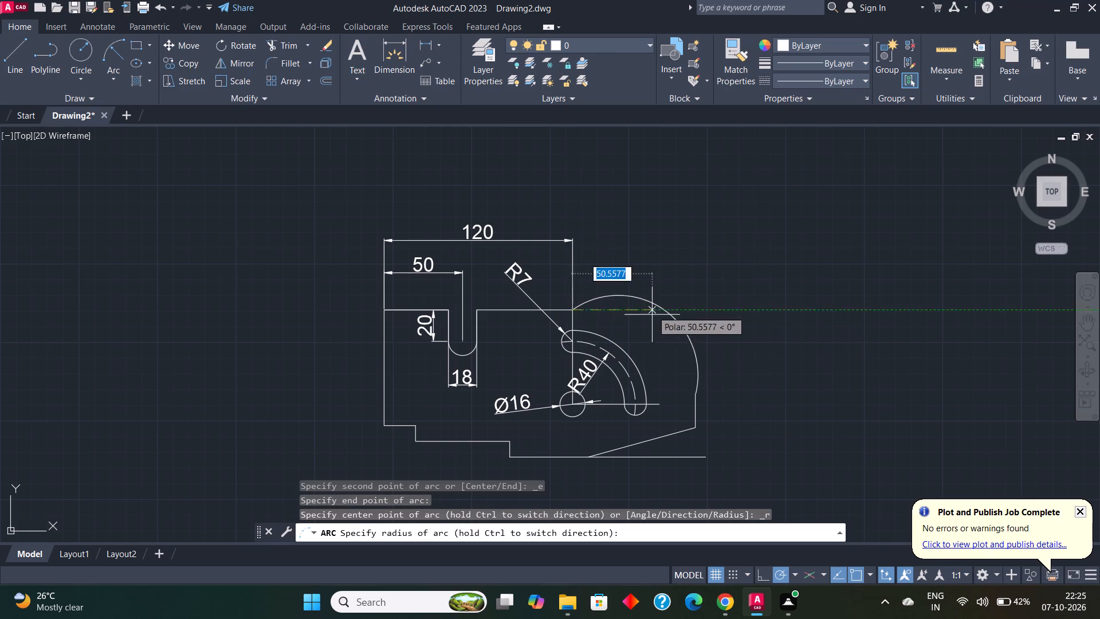
pyautogui.click(675, 253)
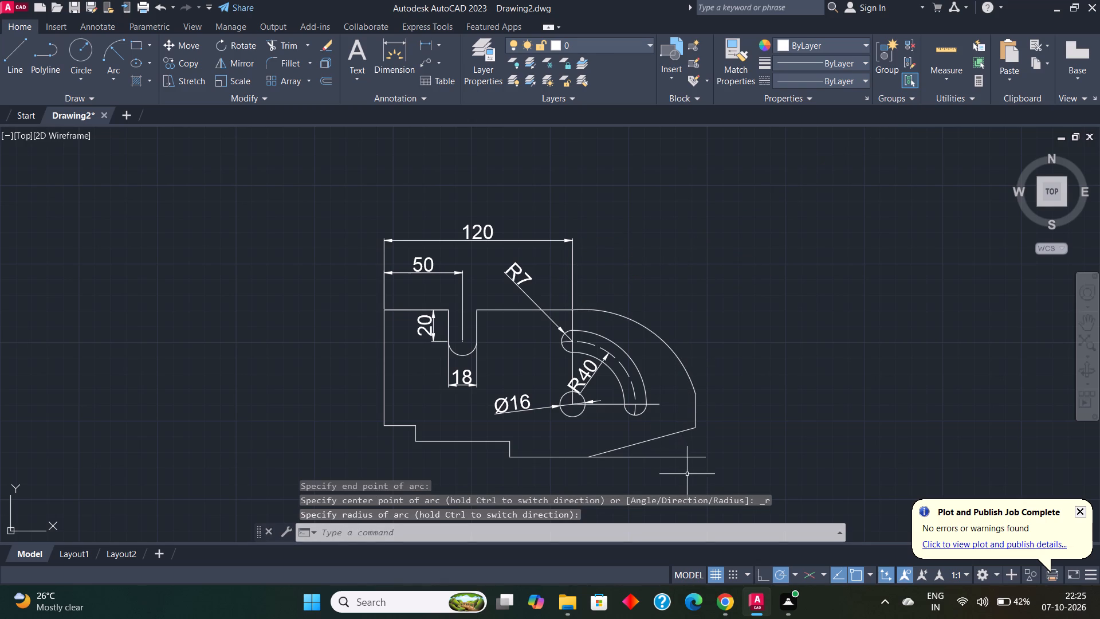
# Erase the leftover horizontal bottom line extending beyond the start of the angled lower edge.
pyautogui.click(670, 459)
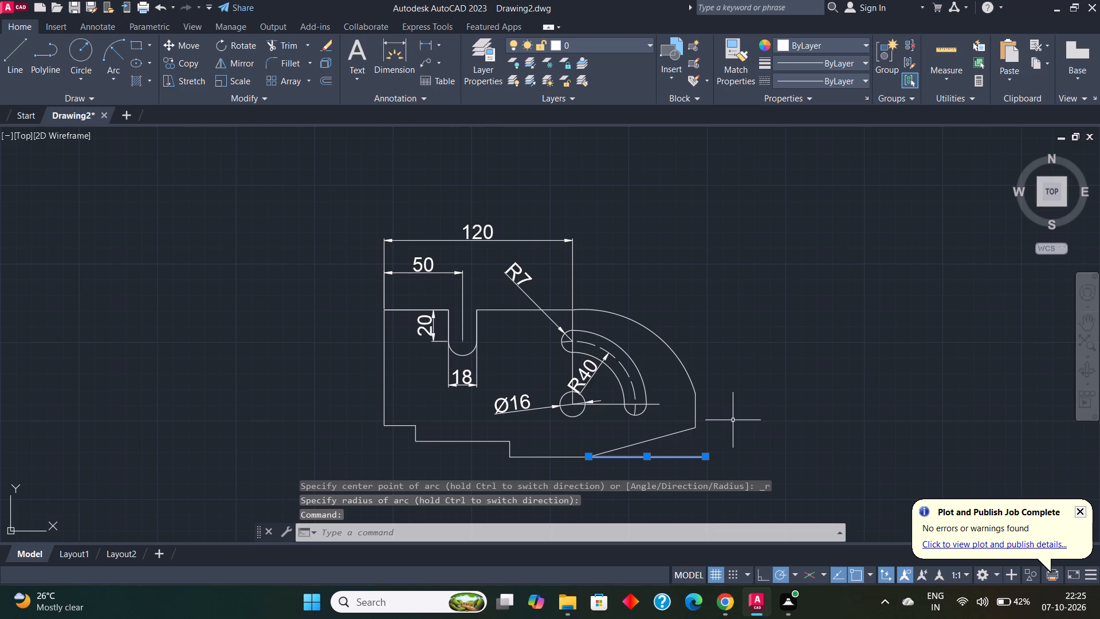
pyautogui.press('e')
pyautogui.press('Return')
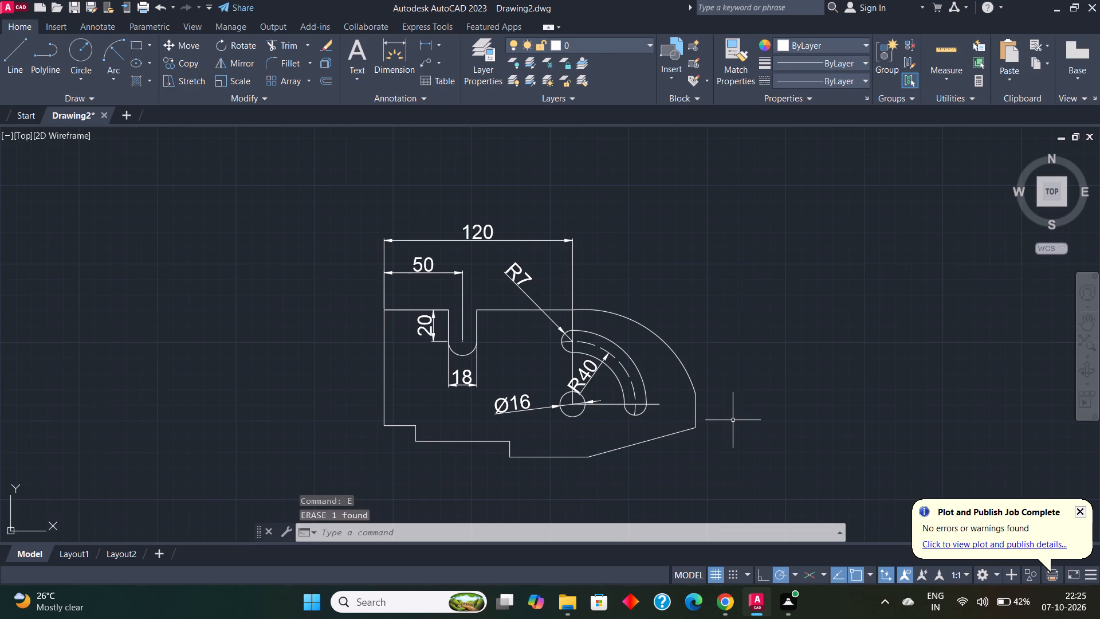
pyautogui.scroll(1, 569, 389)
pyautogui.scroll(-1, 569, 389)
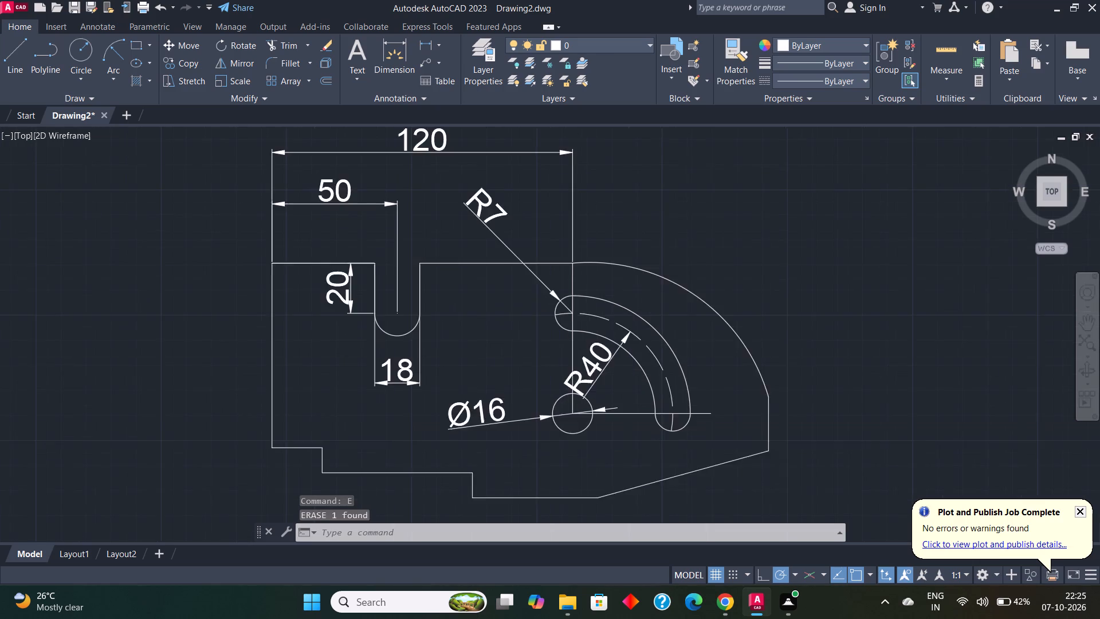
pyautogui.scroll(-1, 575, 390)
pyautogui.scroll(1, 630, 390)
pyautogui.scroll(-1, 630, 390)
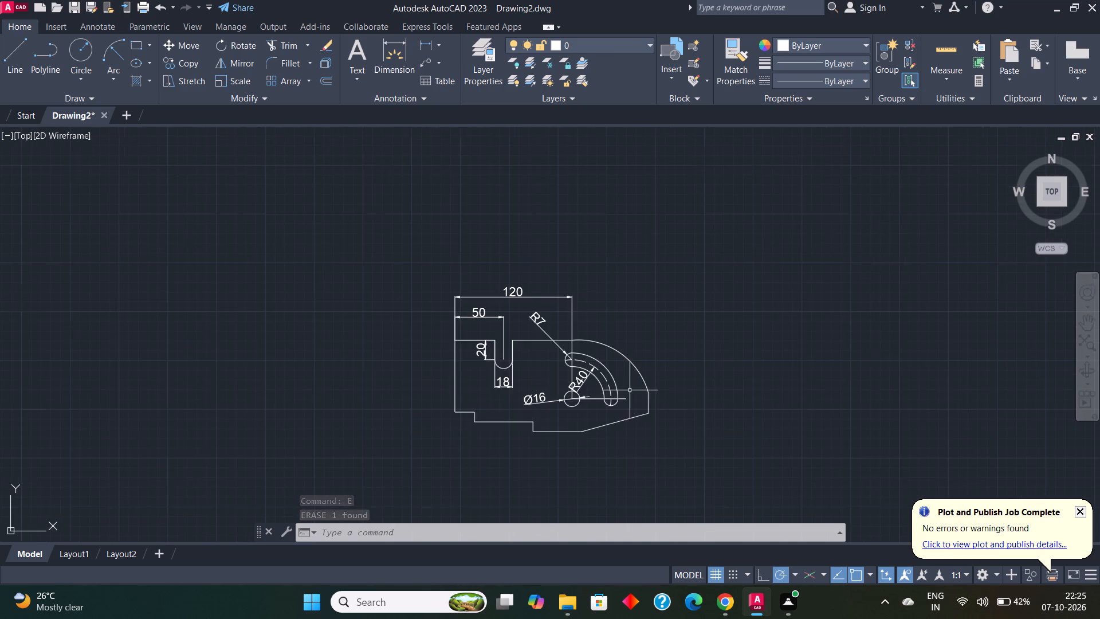
# Examine the redrawn outer arc where it meets the top edge and the short vertical line.
pyautogui.scroll(1, 619, 401)
pyautogui.scroll(-1, 614, 393)
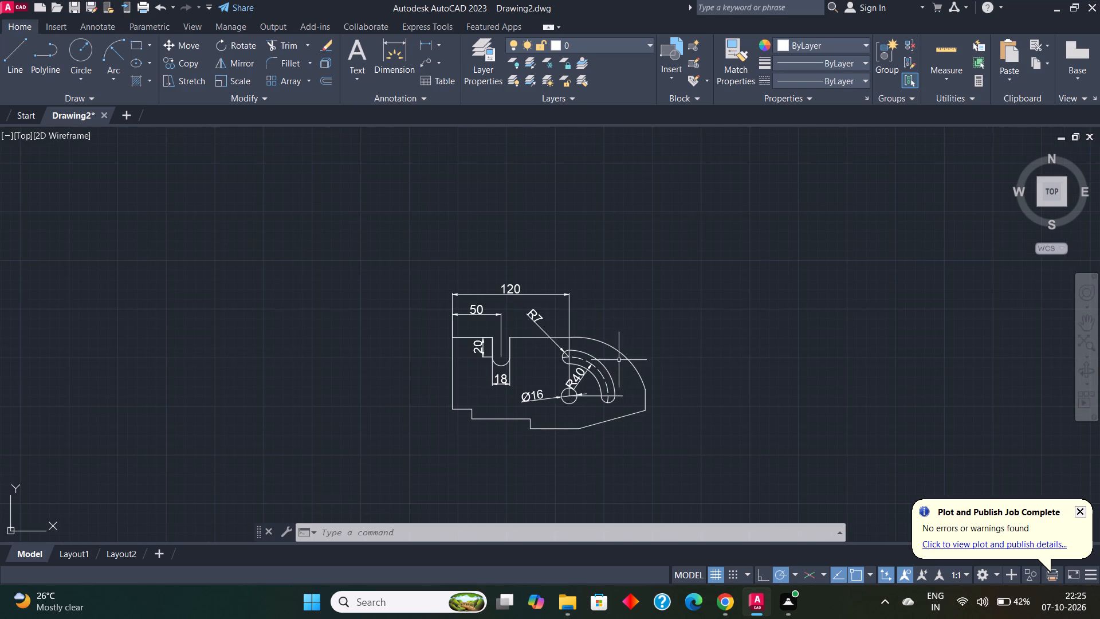
pyautogui.scroll(1, 618, 358)
pyautogui.scroll(-1, 618, 354)
pyautogui.scroll(1, 618, 354)
pyautogui.scroll(-1, 618, 354)
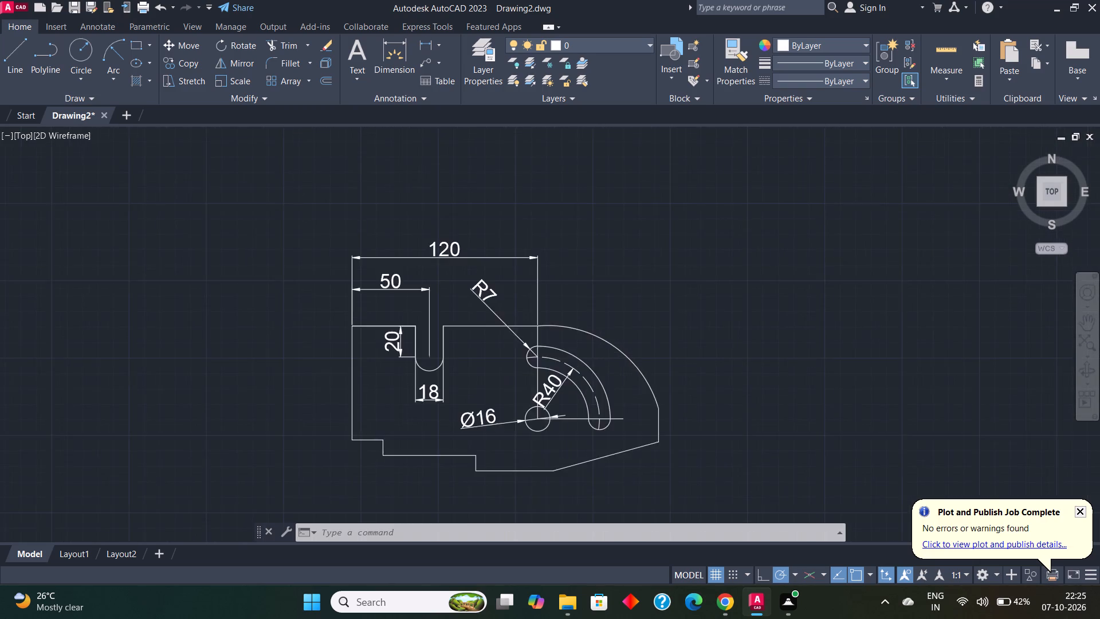
pyautogui.scroll(1, 618, 357)
pyautogui.scroll(-1, 618, 357)
pyautogui.scroll(1, 619, 361)
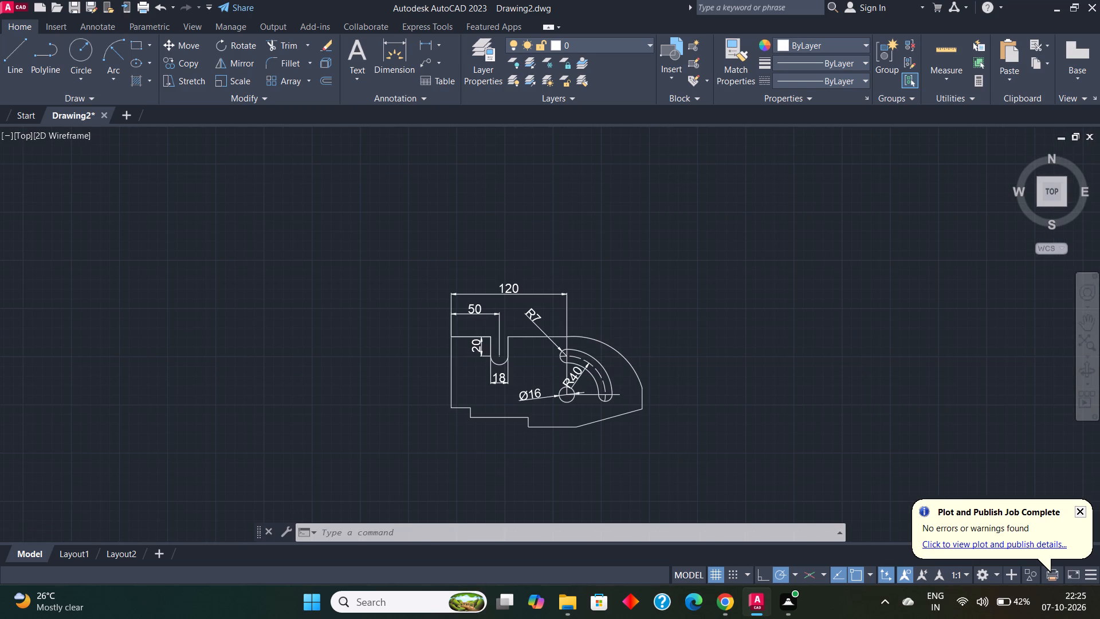
pyautogui.scroll(1, 619, 361)
pyautogui.scroll(-2, 583, 336)
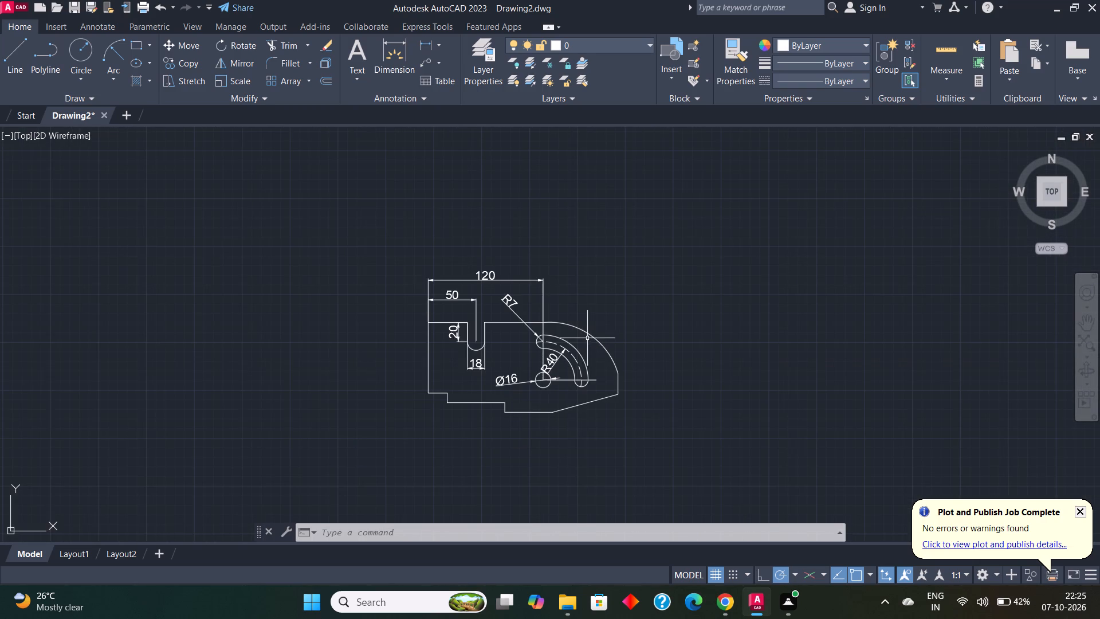
# Erase the outer arc between the top edge and the short vertical line.
pyautogui.scroll(1, 589, 339)
pyautogui.click(591, 335)
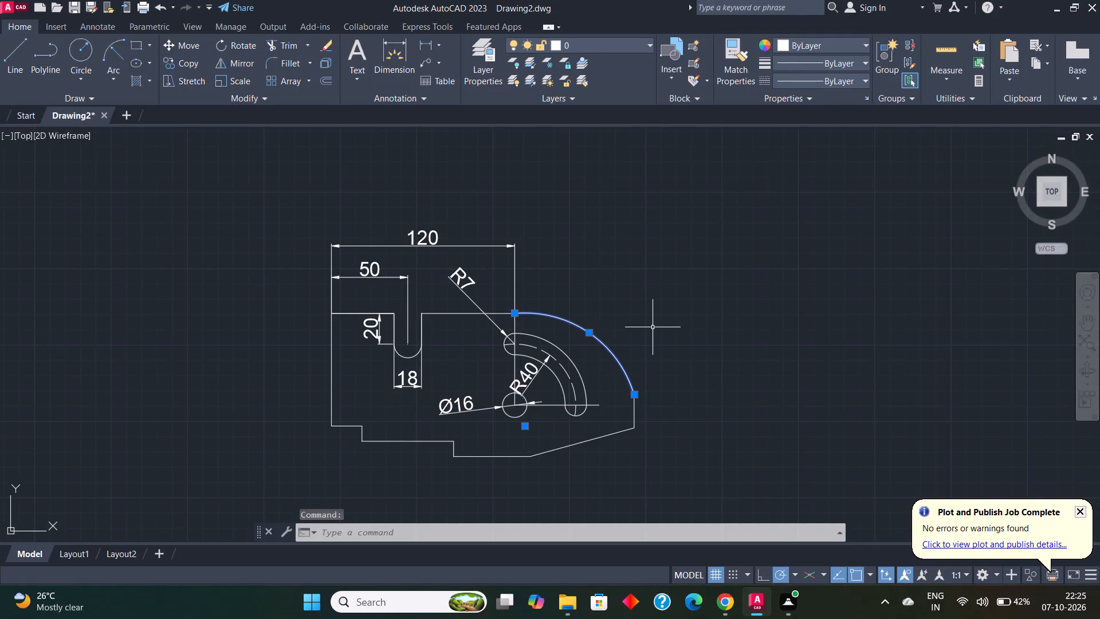
pyautogui.press('e')
pyautogui.press('Return')
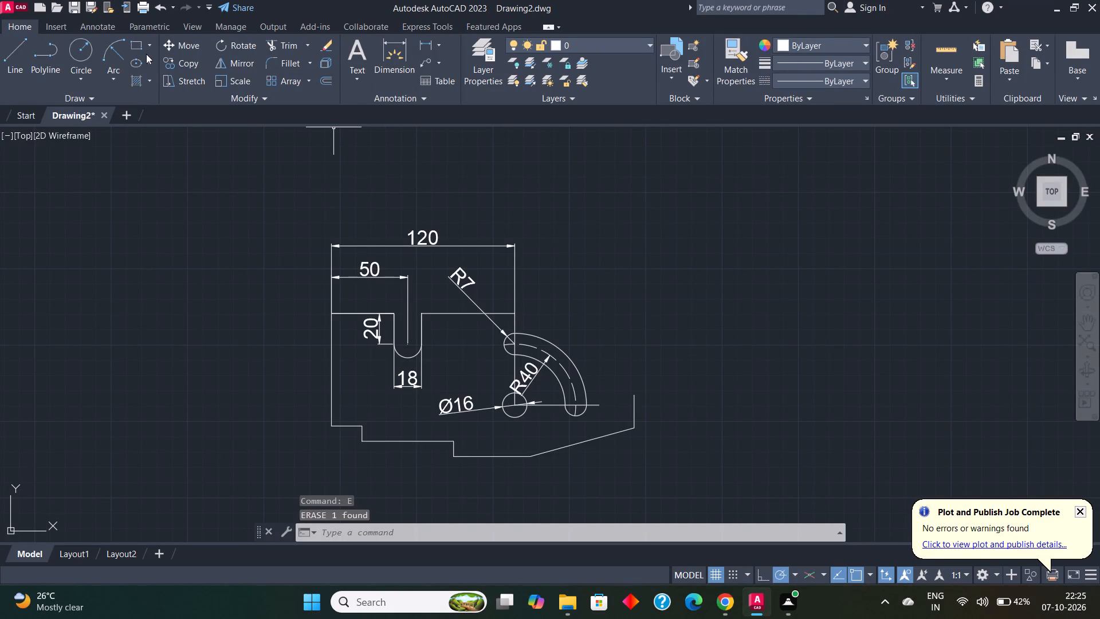
# Draw a Start, End, Direction arc from the top edge's end to the short vertical line's upper end, with a horizontal 0° start tangent.
pyautogui.click(108, 73)
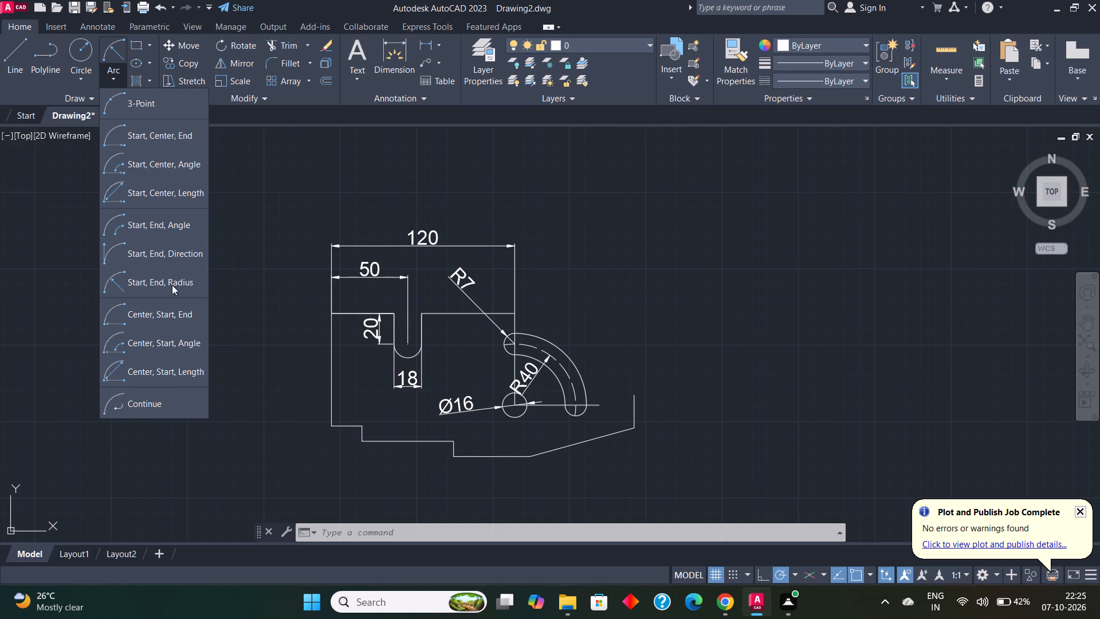
pyautogui.click(170, 250)
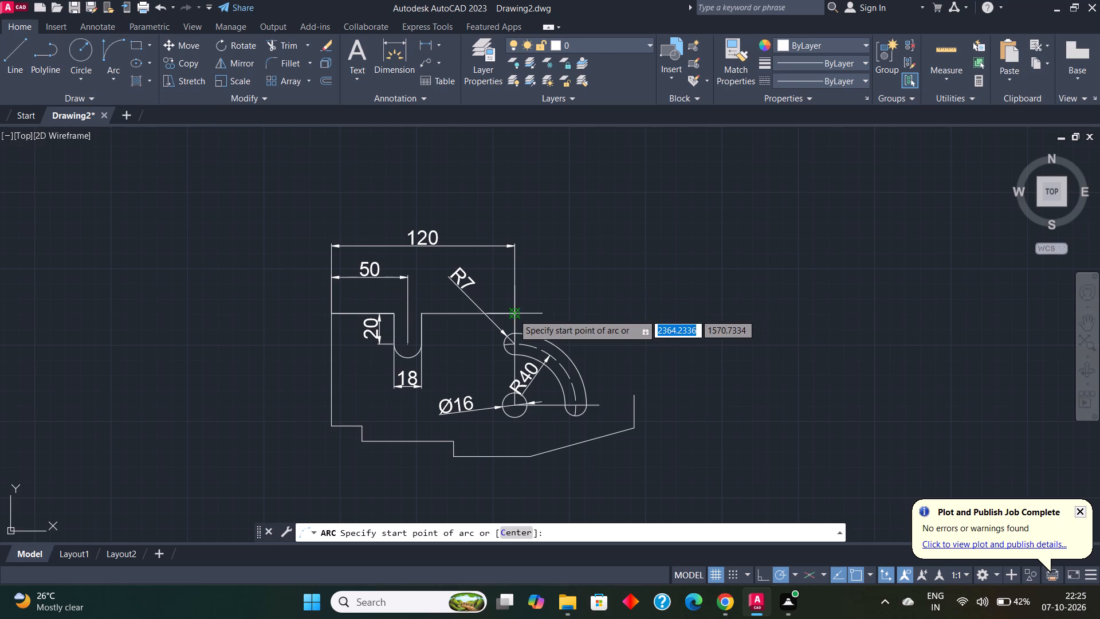
pyautogui.click(513, 314)
pyautogui.click(633, 394)
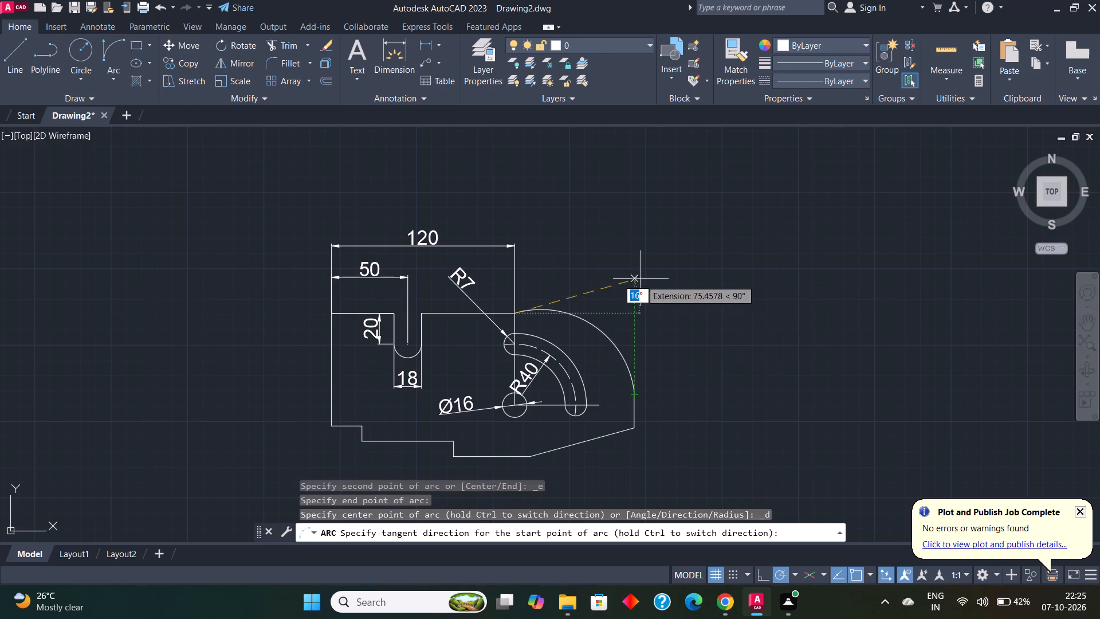
pyautogui.click(667, 308)
# Measure the left edge's height from the top corner to the lower corner using an unplaced linear dimension.
pyautogui.scroll(1, 657, 351)
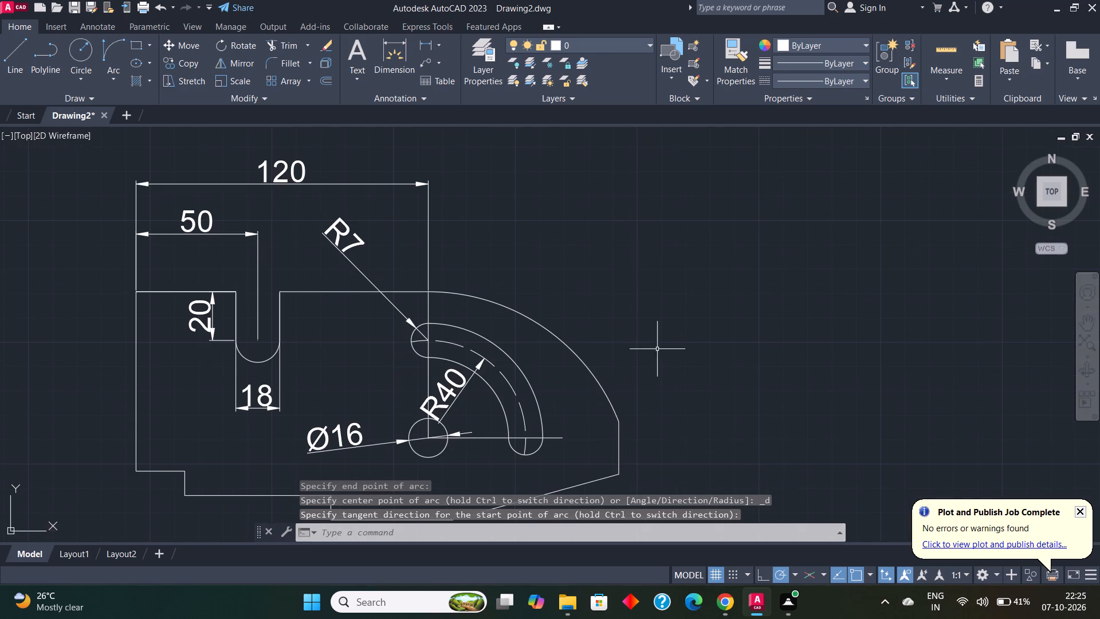
pyautogui.scroll(-2, 657, 348)
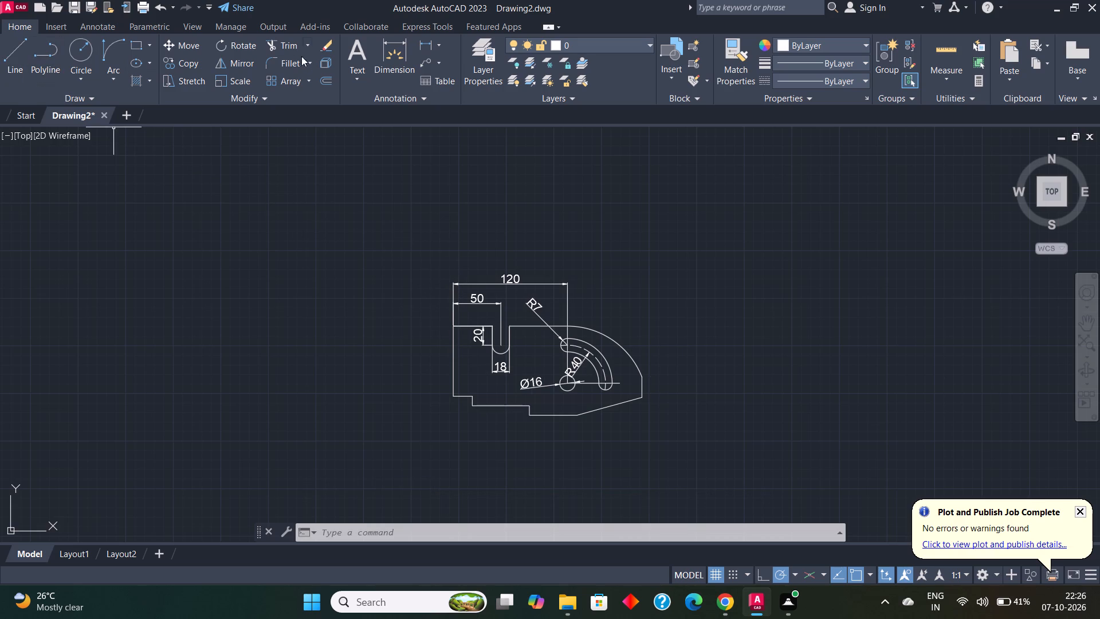
pyautogui.click(440, 43)
pyautogui.click(458, 66)
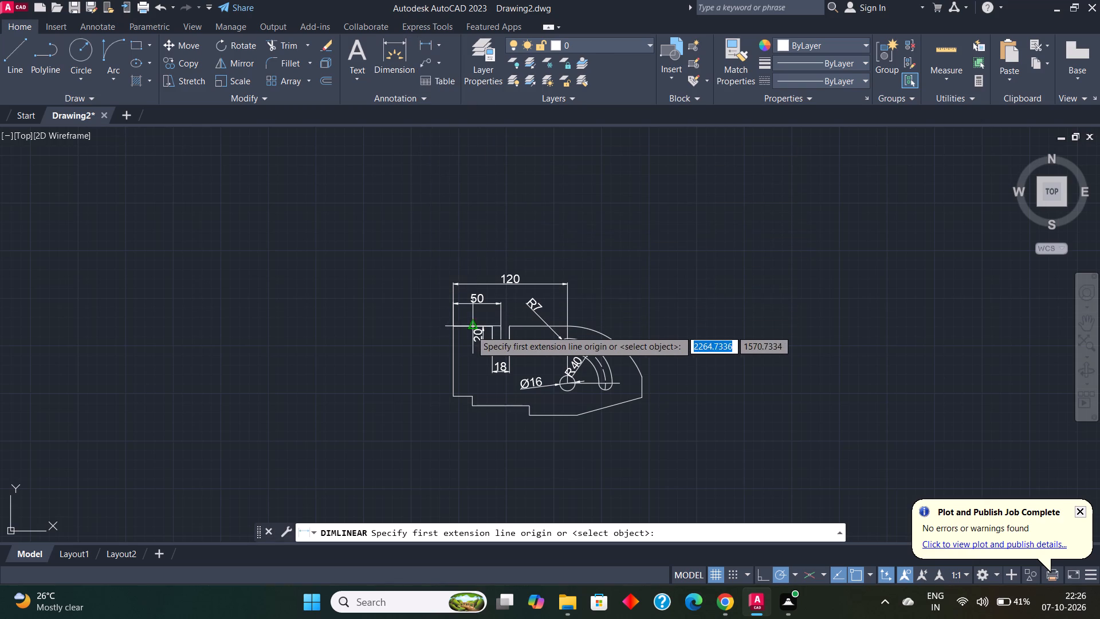
pyautogui.click(455, 329)
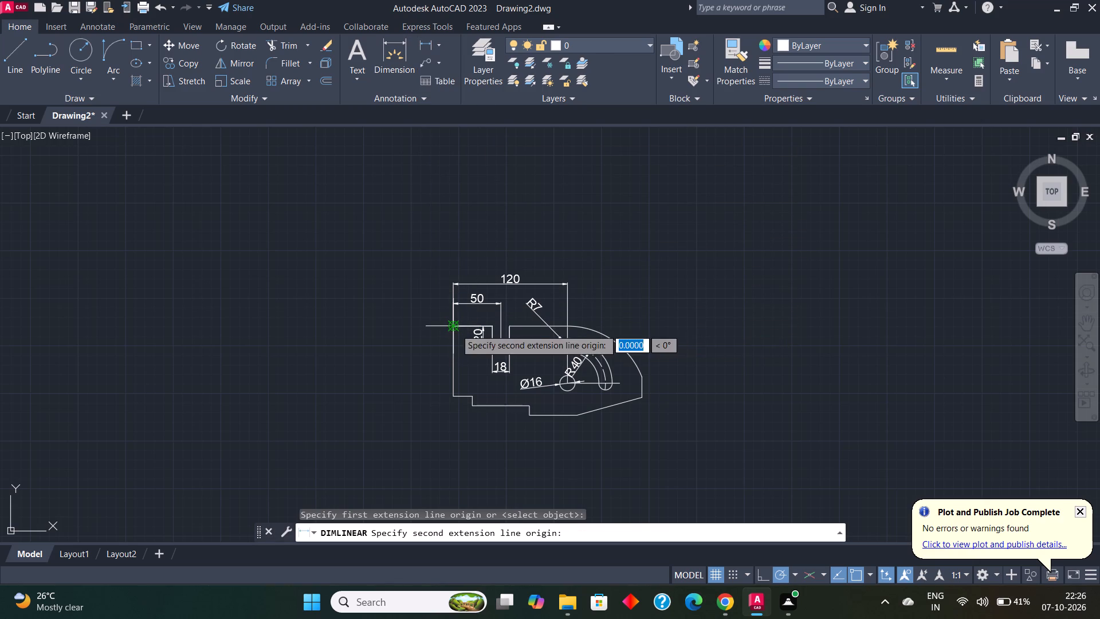
pyautogui.click(452, 395)
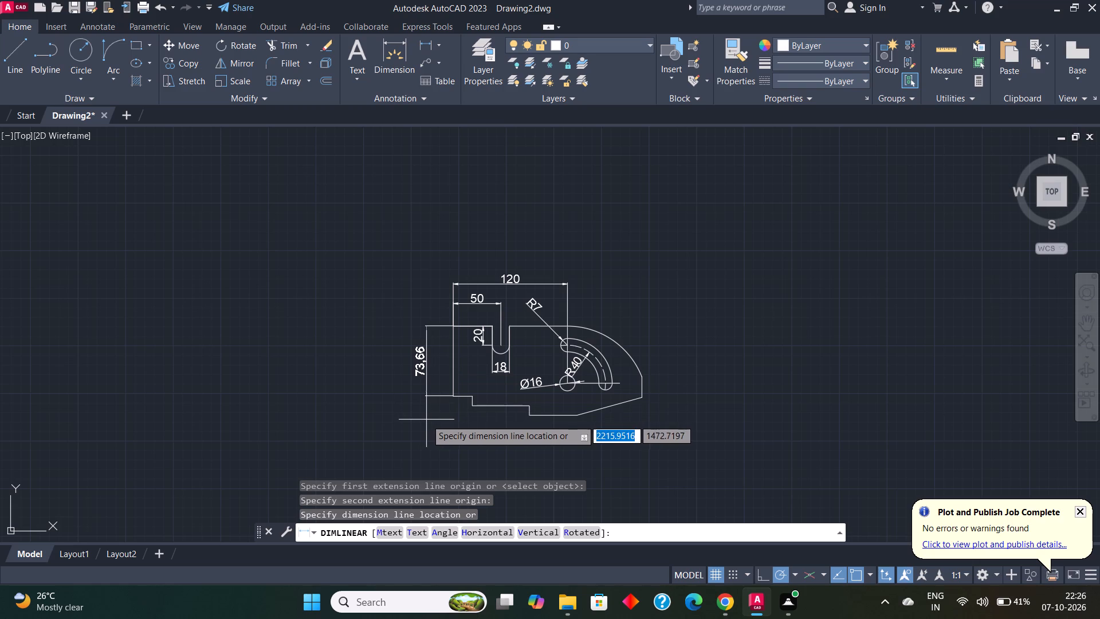
pyautogui.press('Escape')
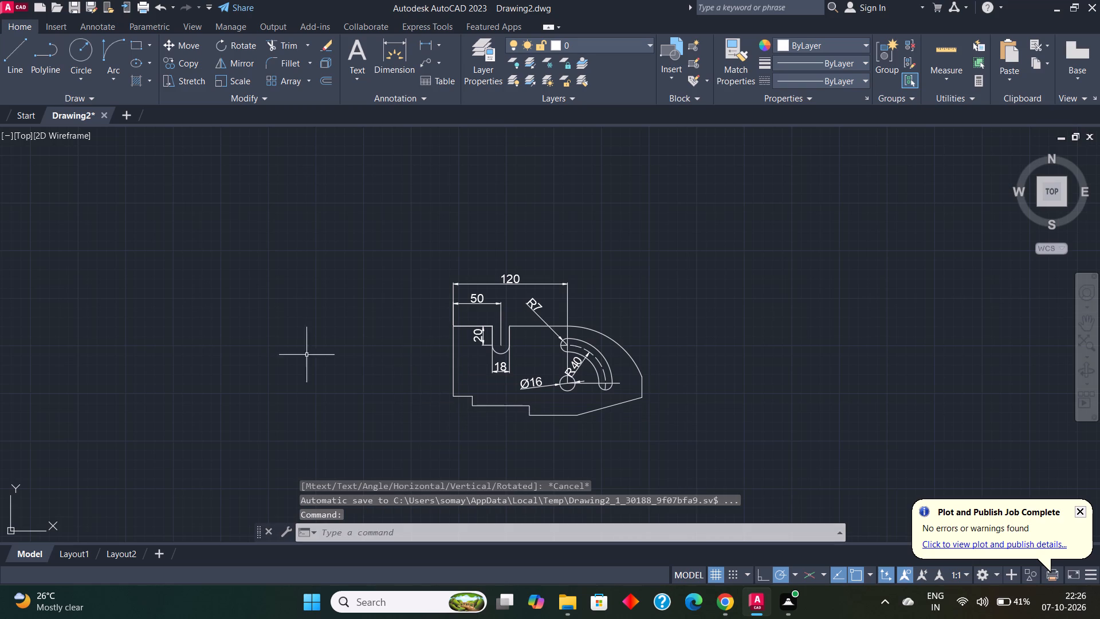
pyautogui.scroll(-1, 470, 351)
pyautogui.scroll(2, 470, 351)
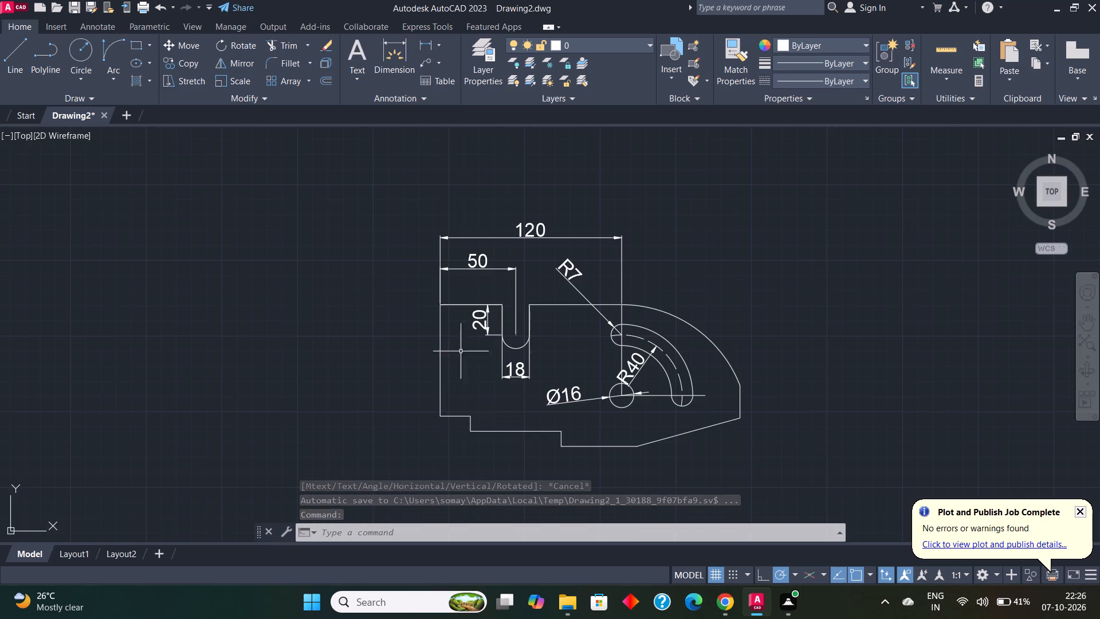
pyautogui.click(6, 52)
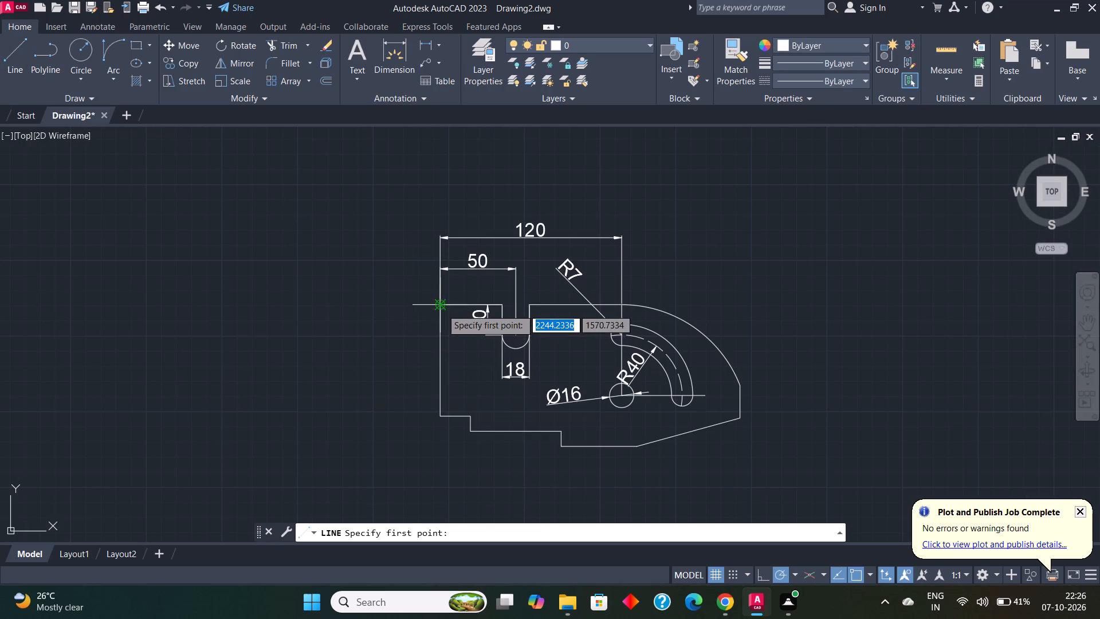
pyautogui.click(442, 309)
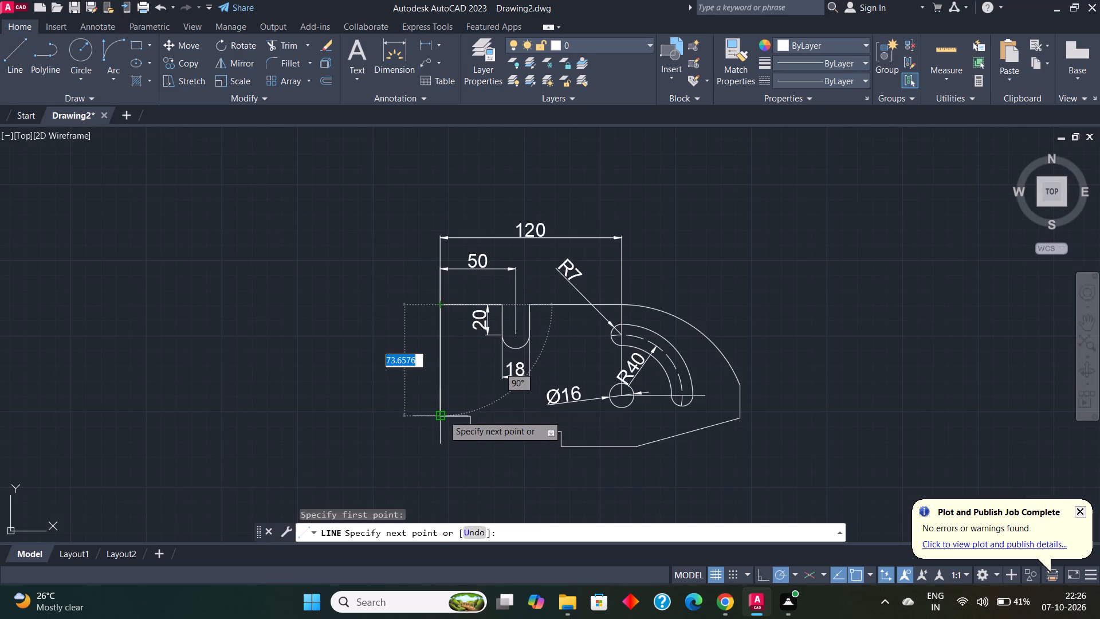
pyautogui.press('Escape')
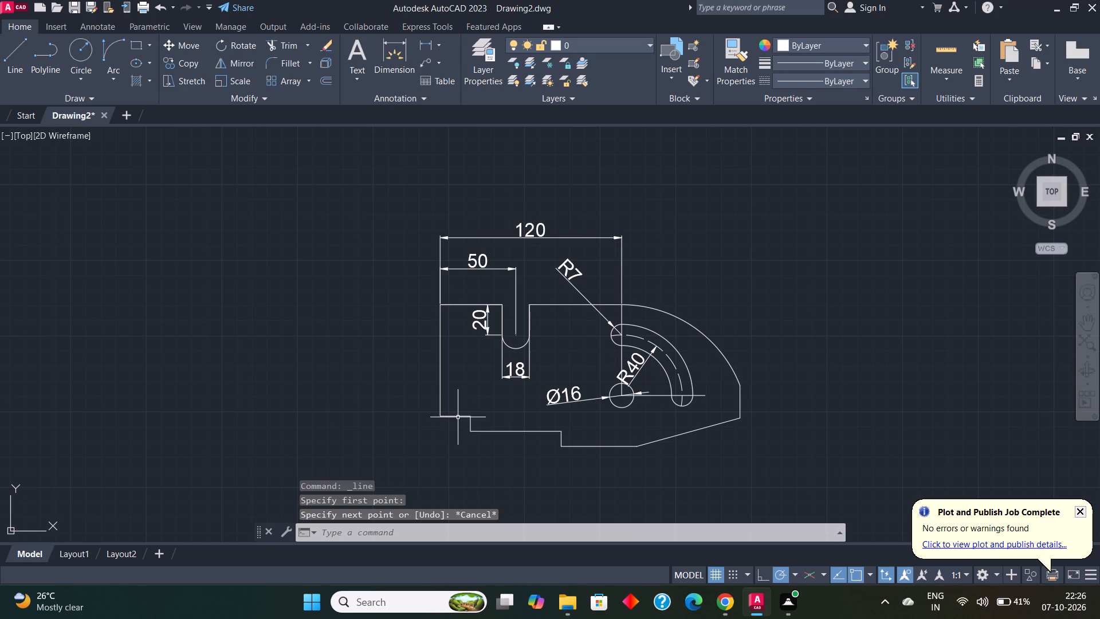
# Erase the stepped lower edge up to the start of the angled line, along with the part's left vertical edge.
pyautogui.click(458, 417)
pyautogui.click(472, 424)
pyautogui.click(500, 434)
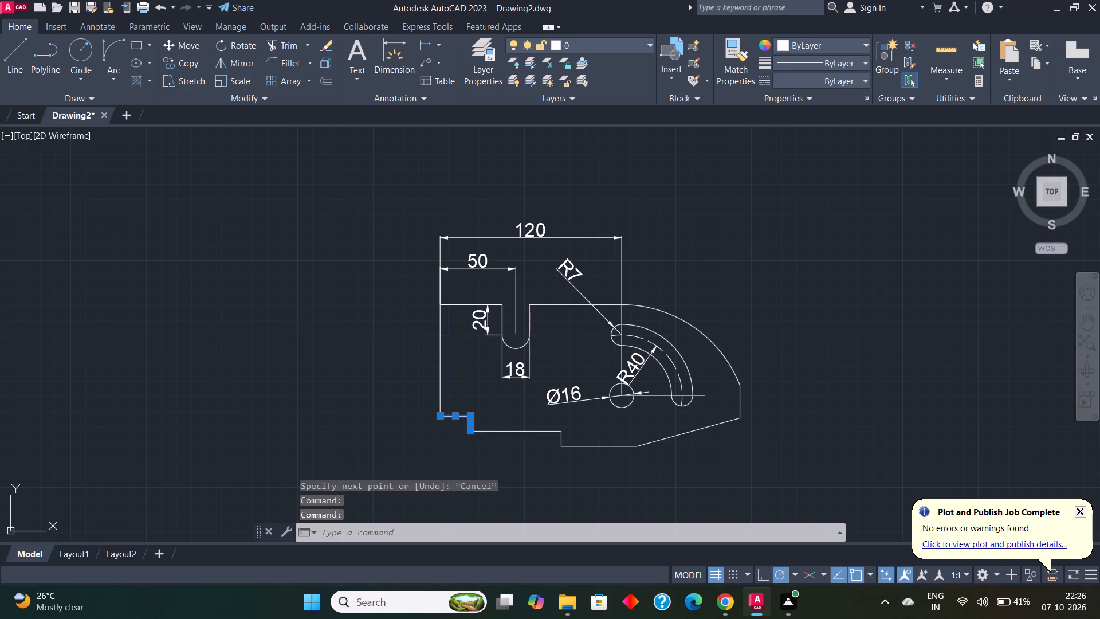
pyautogui.click(503, 430)
pyautogui.click(507, 430)
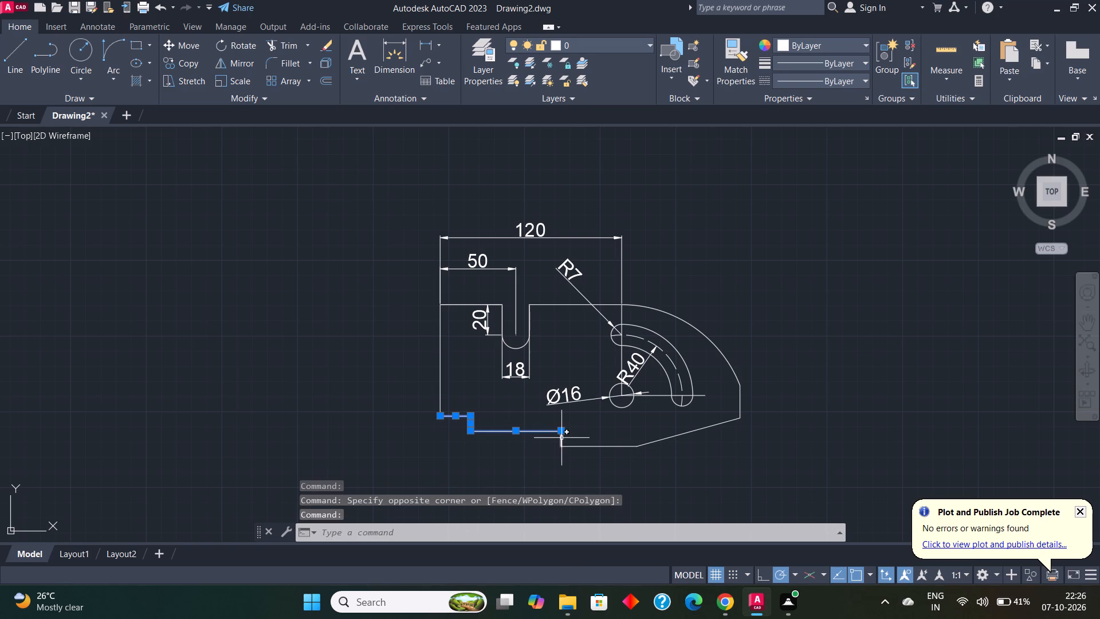
pyautogui.click(562, 438)
pyautogui.click(591, 447)
pyautogui.press('e')
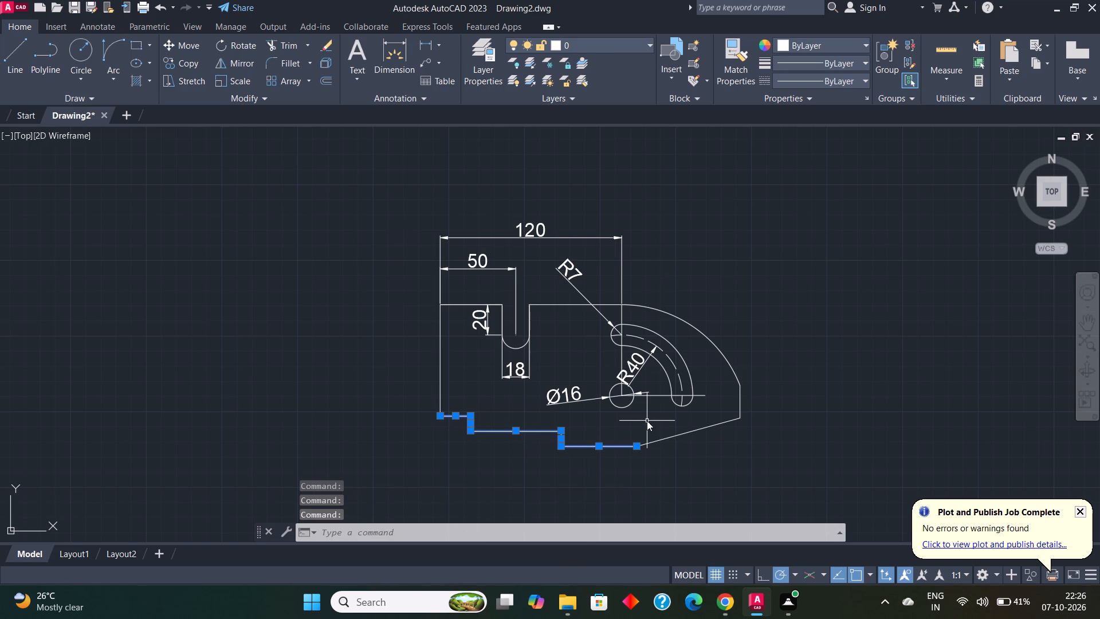
pyautogui.press('Return')
pyautogui.click(441, 341)
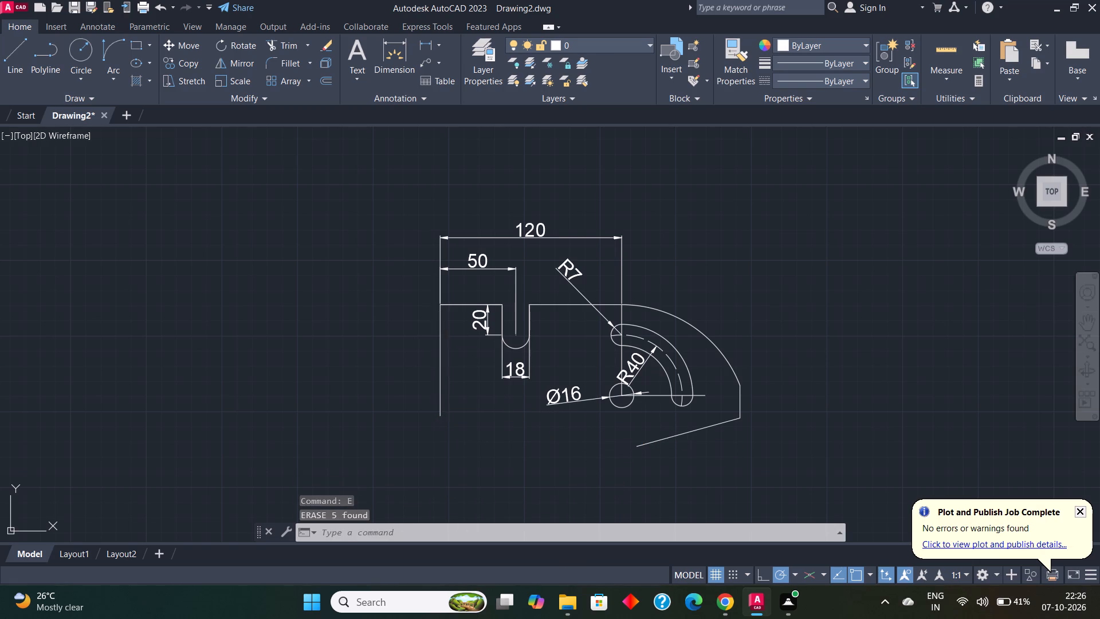
pyautogui.press('e')
pyautogui.press('Return')
# Draw connected lines from the top edge's left corner: 80 down, 20 right, 10 down, 60 right and 50 right.
pyautogui.click(7, 52)
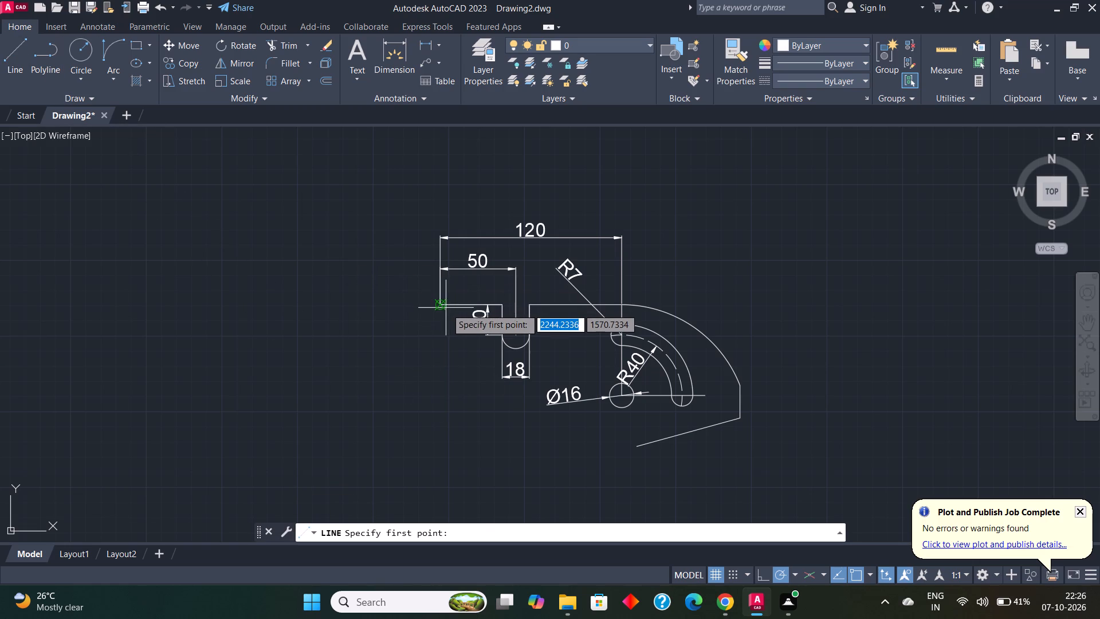
pyautogui.click(442, 306)
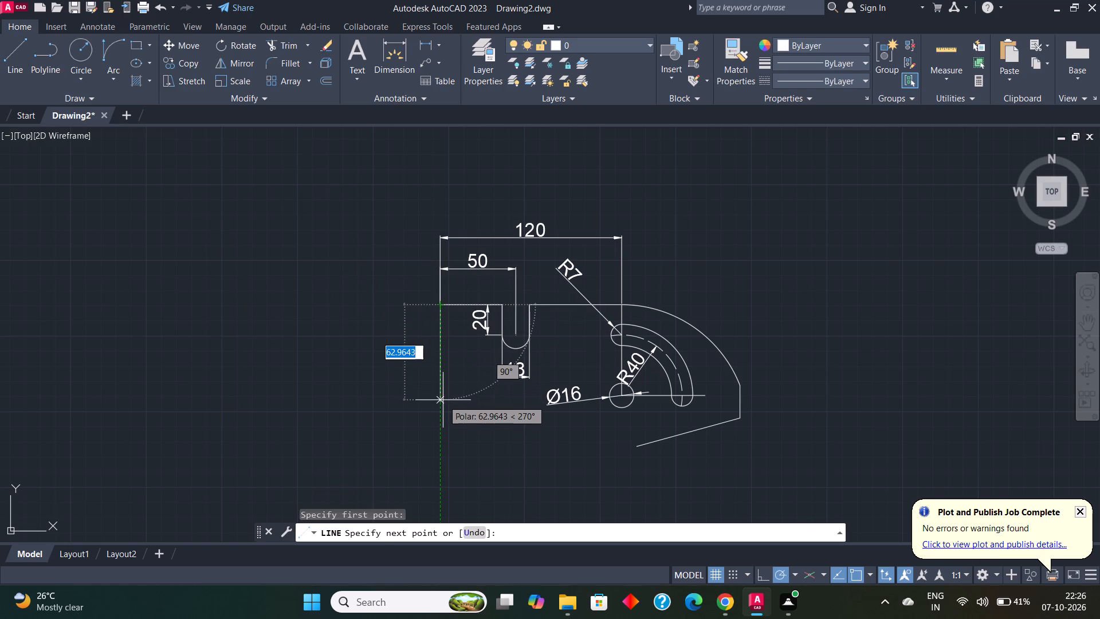
pyautogui.write('80')
pyautogui.press('Return')
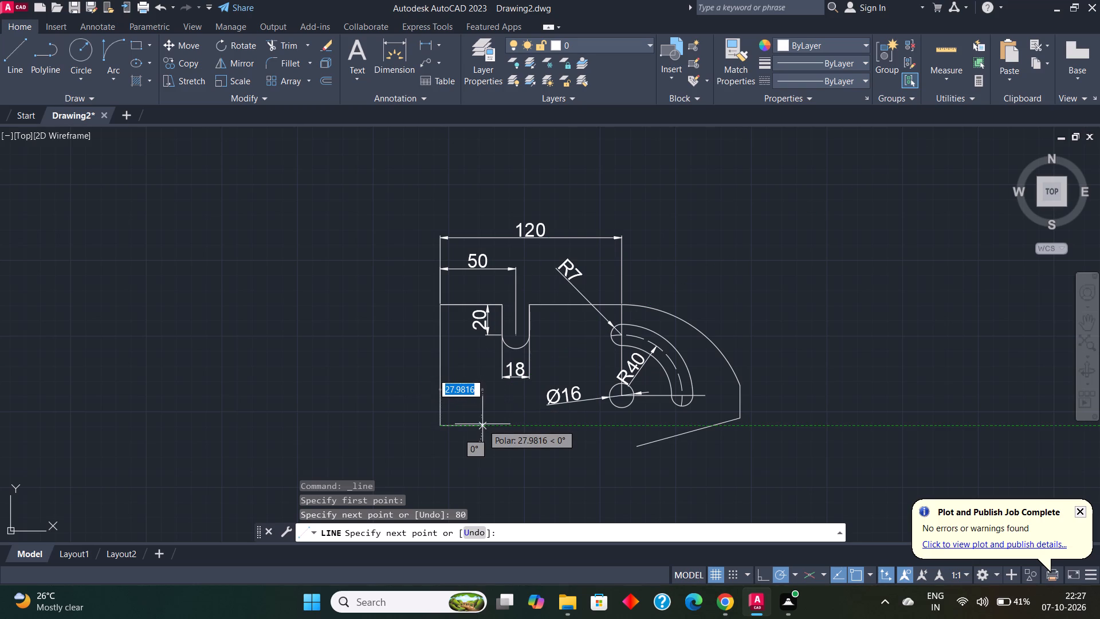
pyautogui.write('20')
pyautogui.press('Return')
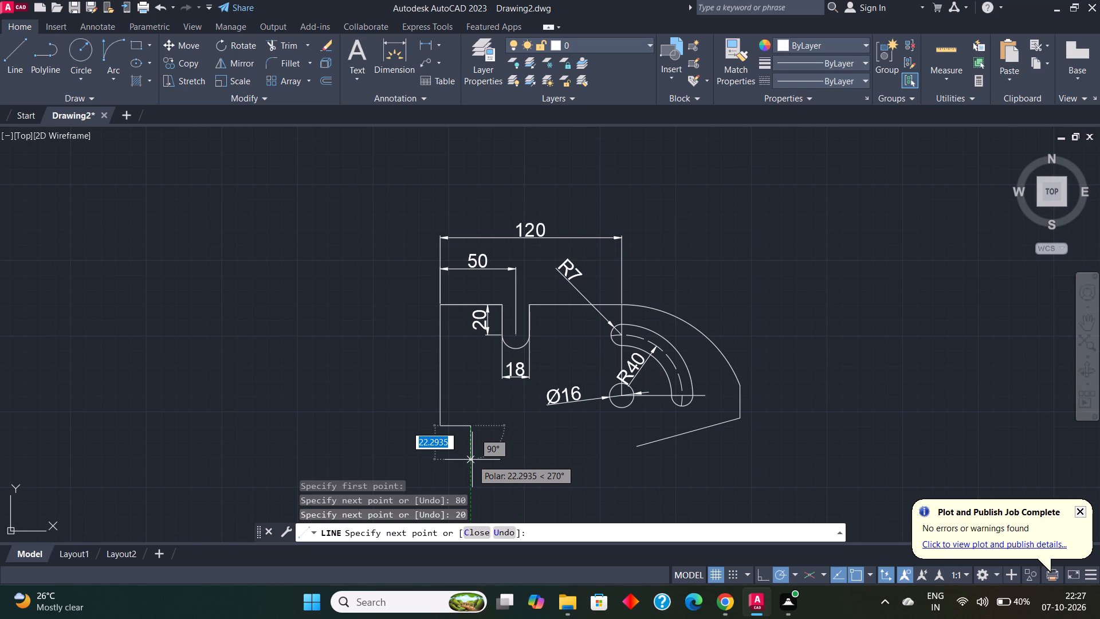
pyautogui.write('10')
pyautogui.press('Return')
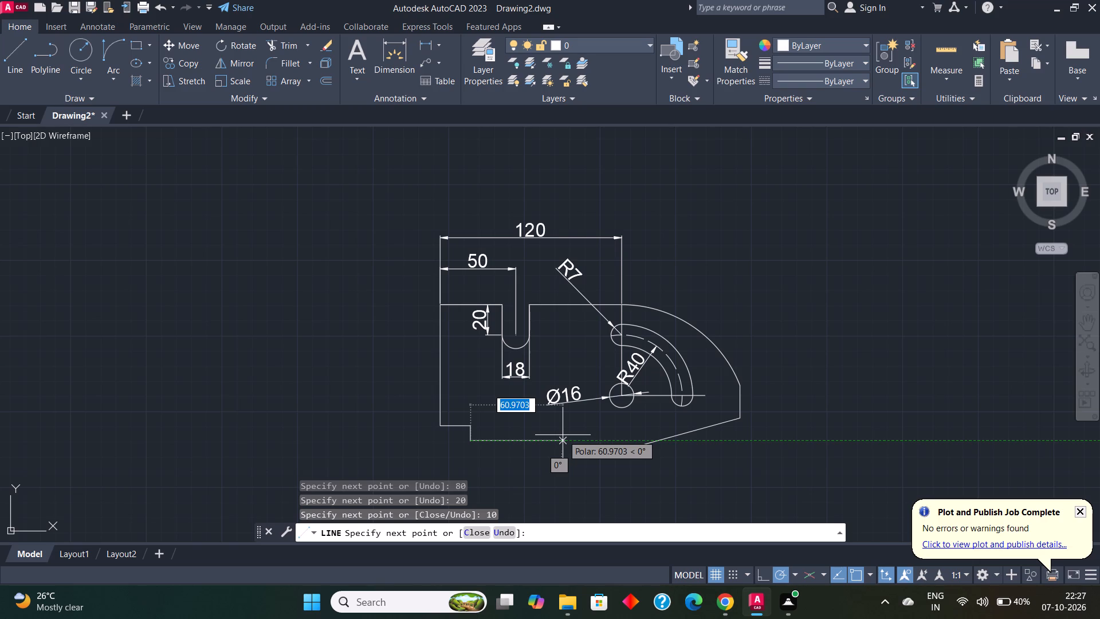
pyautogui.write('60')
pyautogui.press('Return')
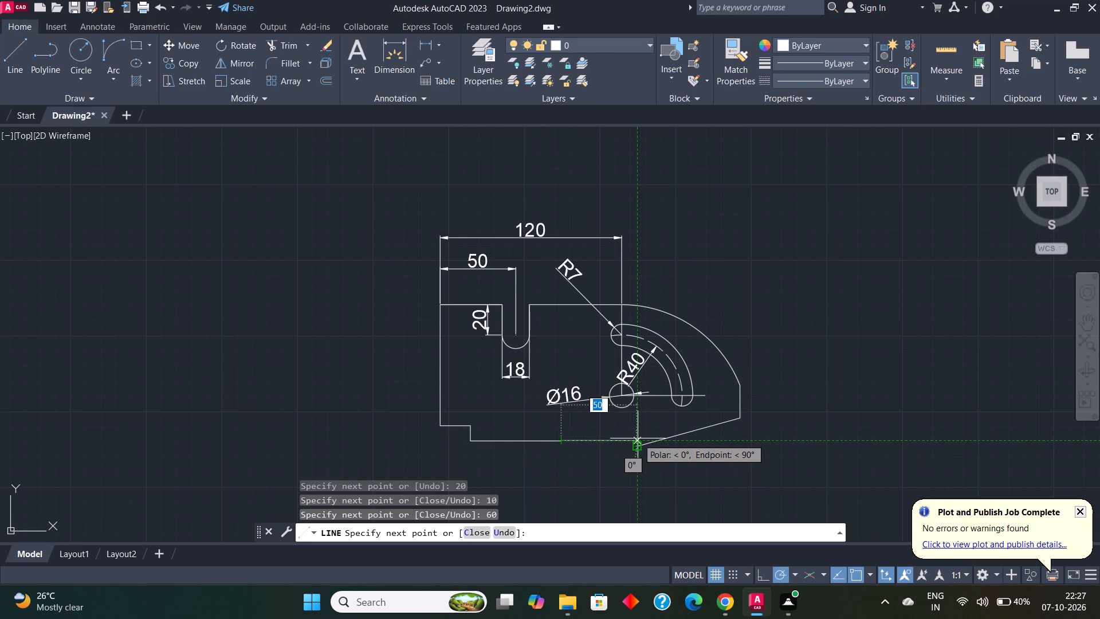
pyautogui.write('50')
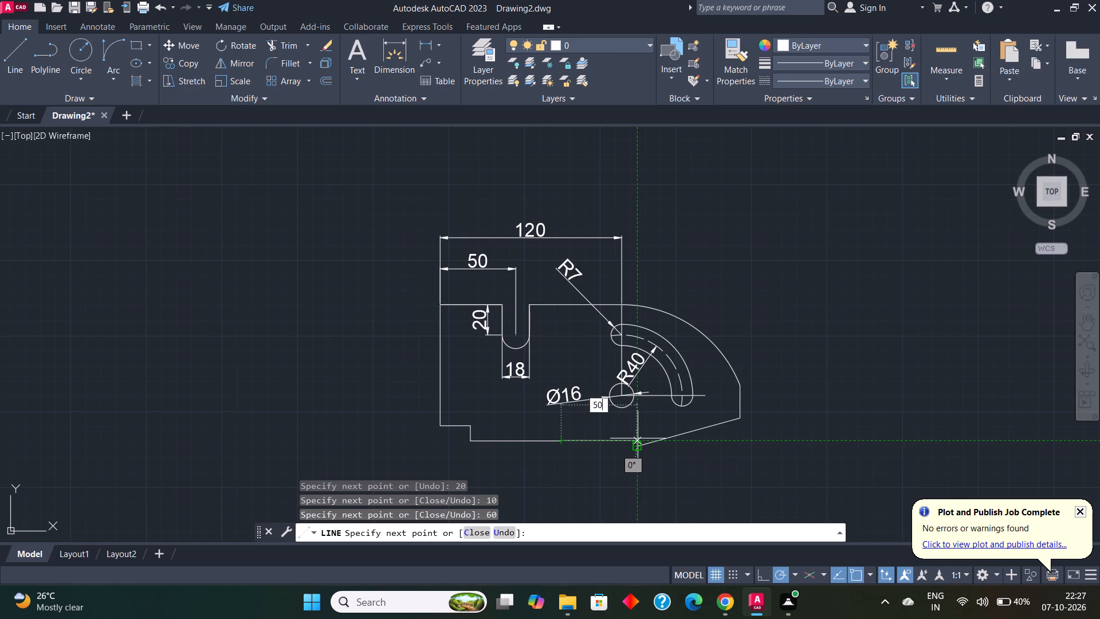
pyautogui.press('Return')
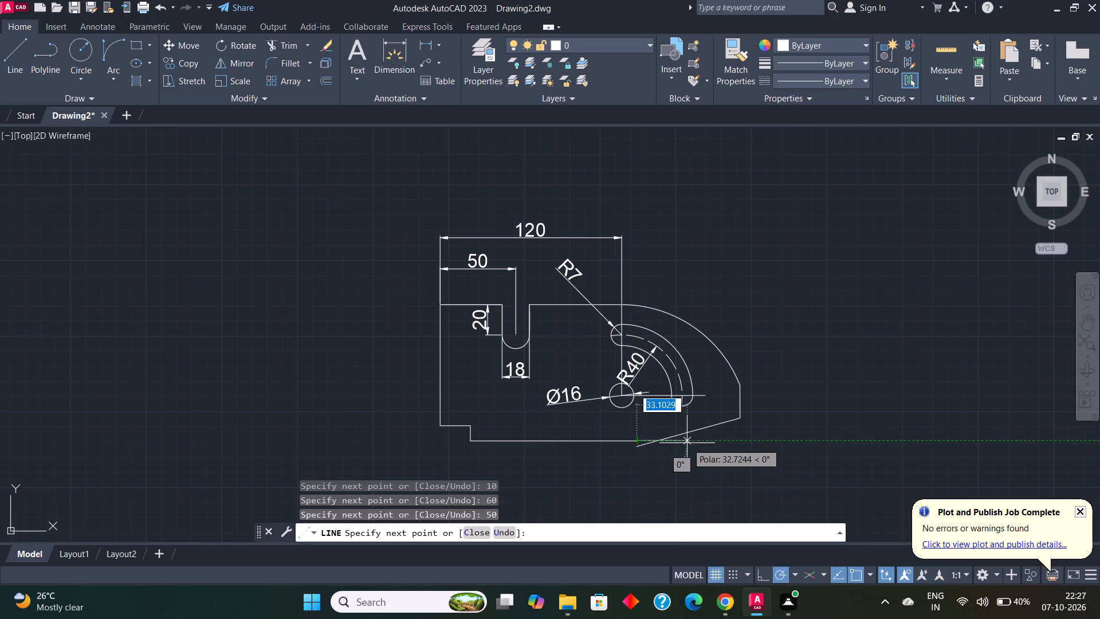
pyautogui.press('Escape')
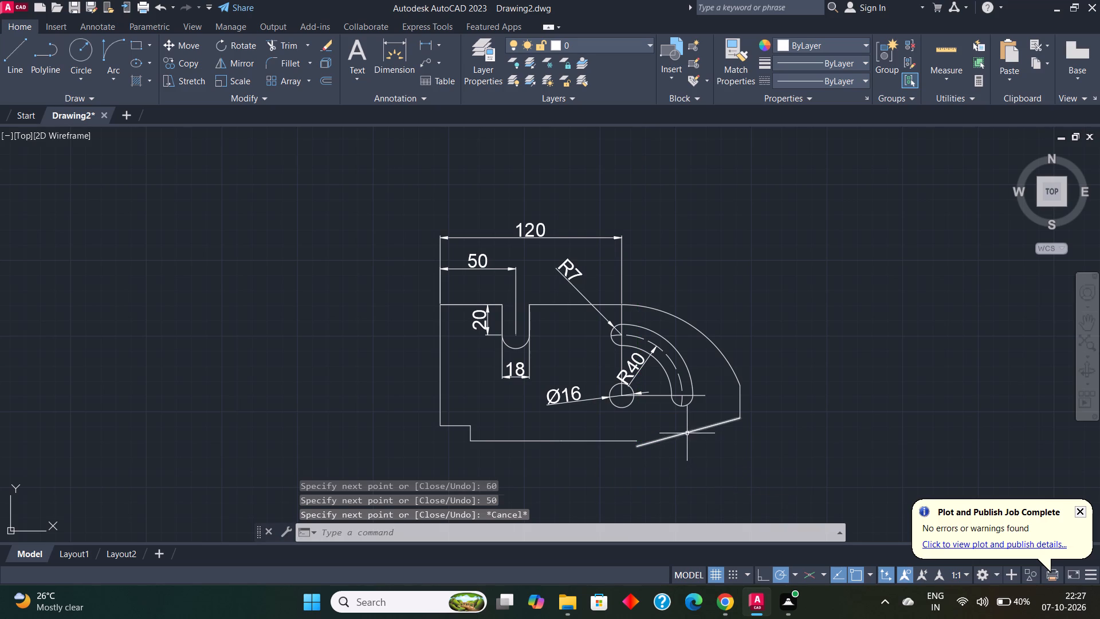
# Erase the detached angled line between the lower edge and the short vertical line.
pyautogui.click(687, 433)
pyautogui.press('e')
pyautogui.press('Return')
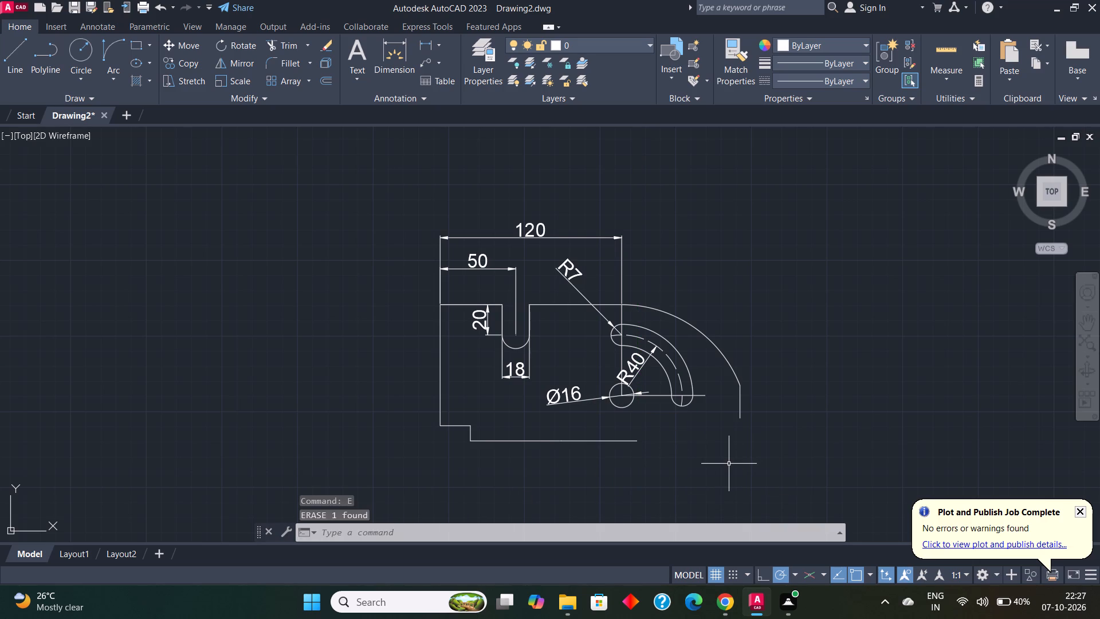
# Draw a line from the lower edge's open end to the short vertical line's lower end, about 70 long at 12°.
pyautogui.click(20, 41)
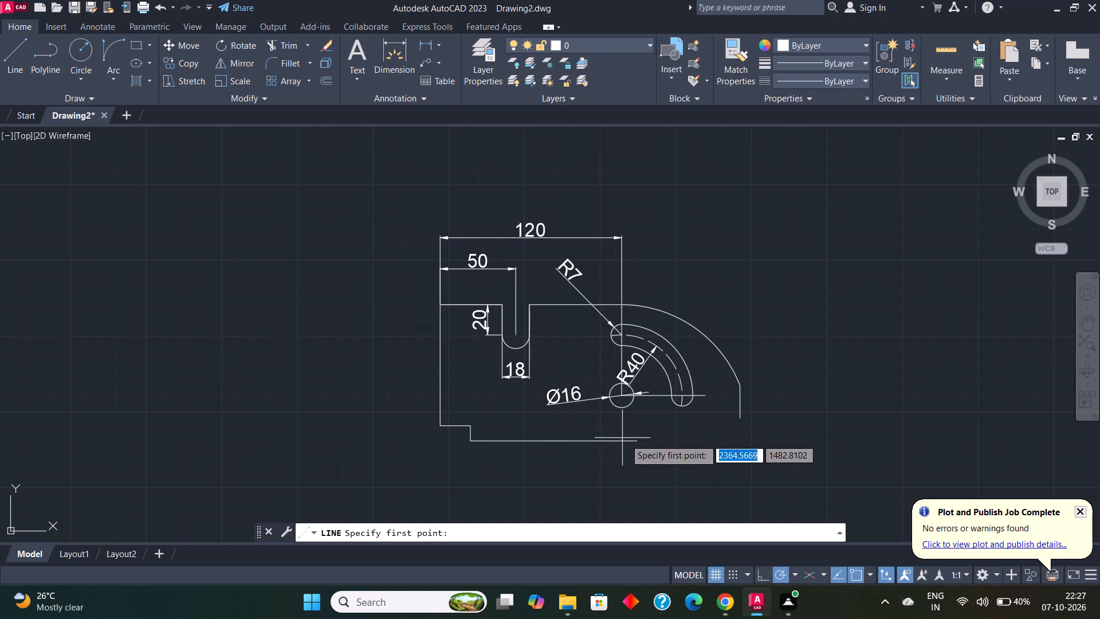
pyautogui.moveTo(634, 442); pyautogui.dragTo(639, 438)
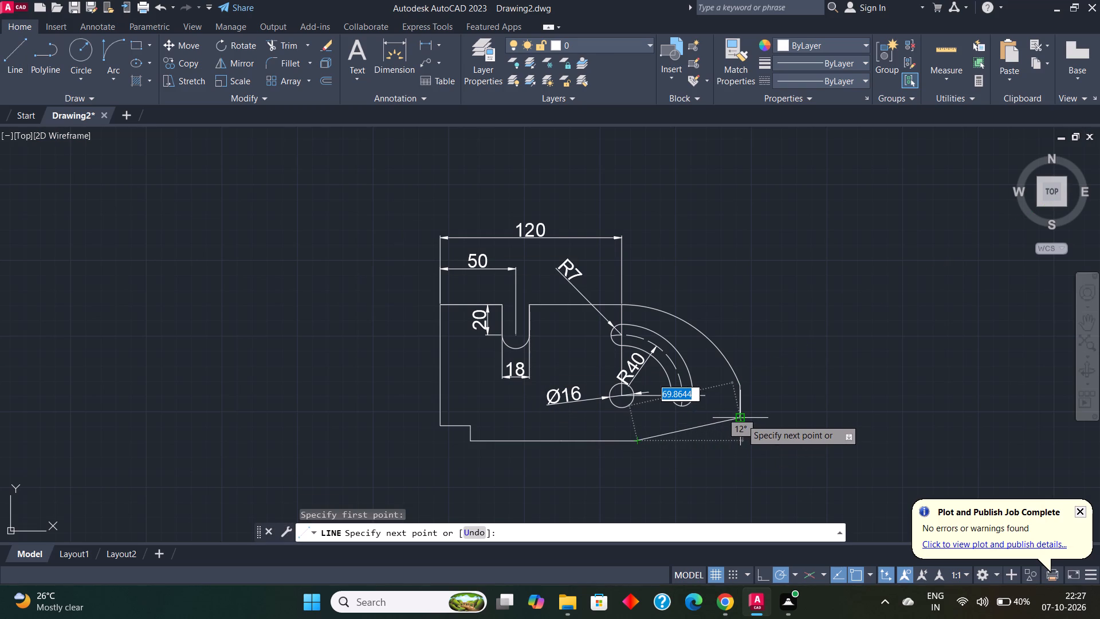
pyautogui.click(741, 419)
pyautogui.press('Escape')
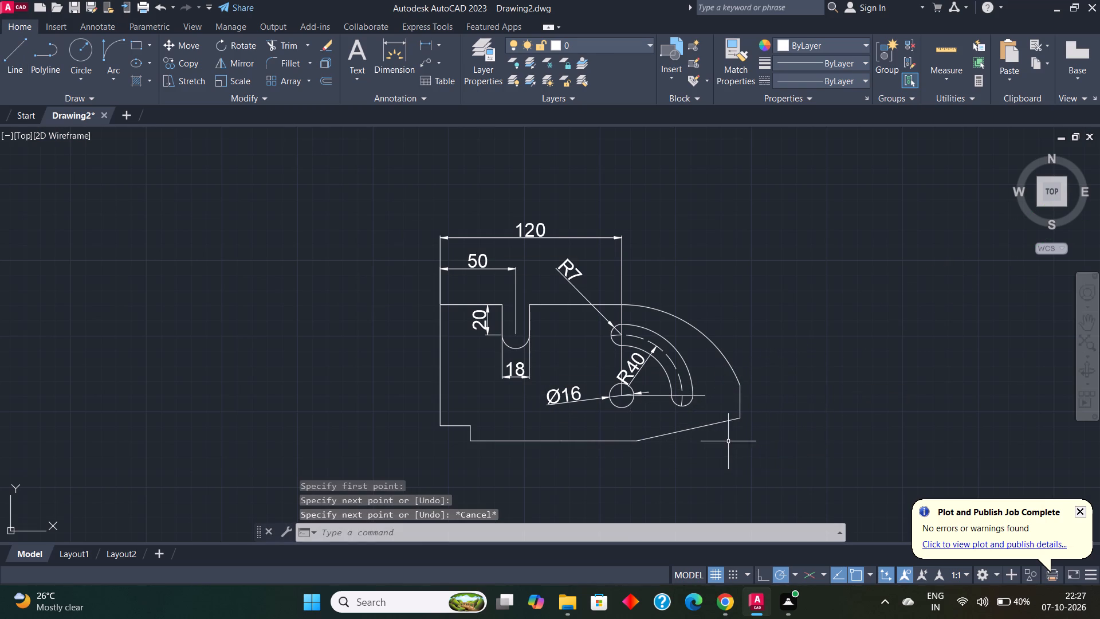
# Draw a line from the lower edge's right end up to the short vertical line at 15°, about 72 long.
pyautogui.click(11, 46)
pyautogui.click(635, 438)
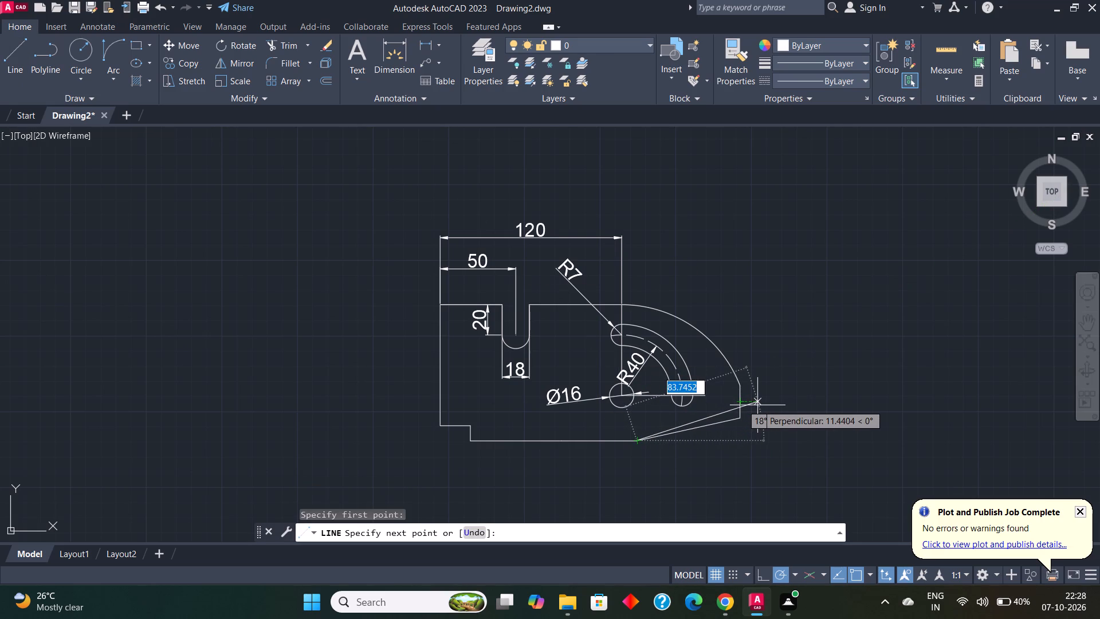
pyautogui.scroll(2, 751, 414)
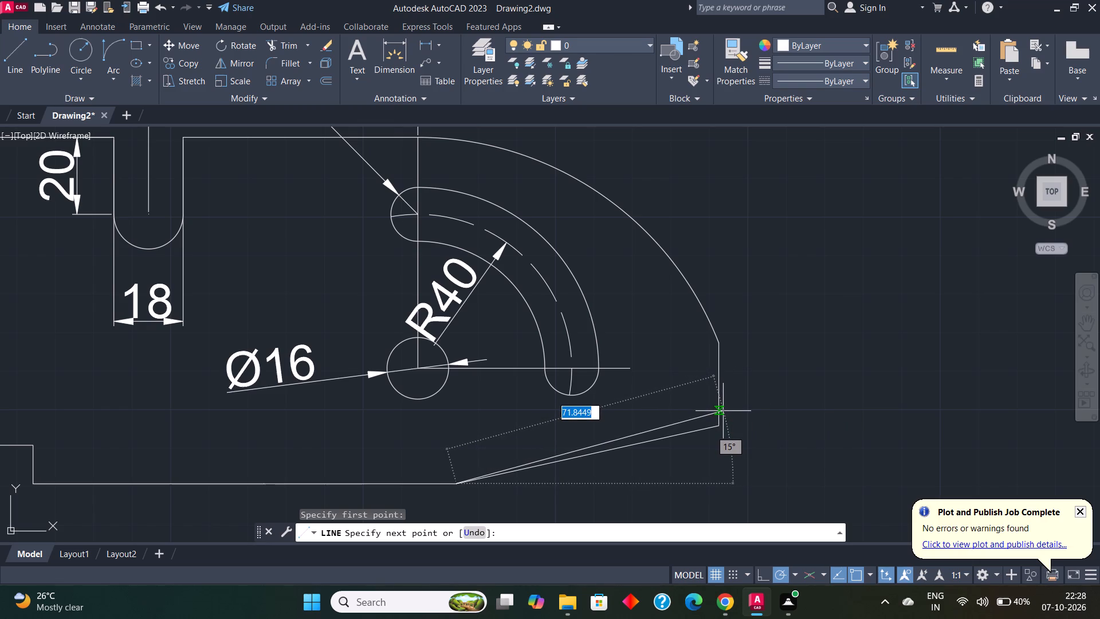
pyautogui.click(723, 411)
pyautogui.press('Escape')
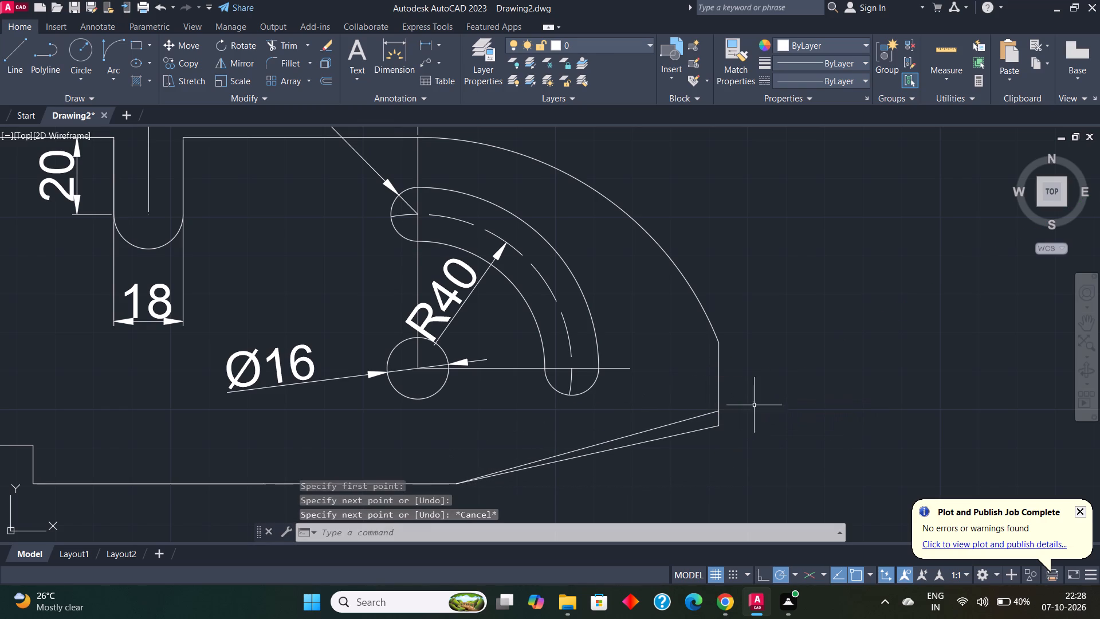
# Trim away the lower of the two angled lines and the stub of the vertical line below the 15° line.
pyautogui.click(288, 44)
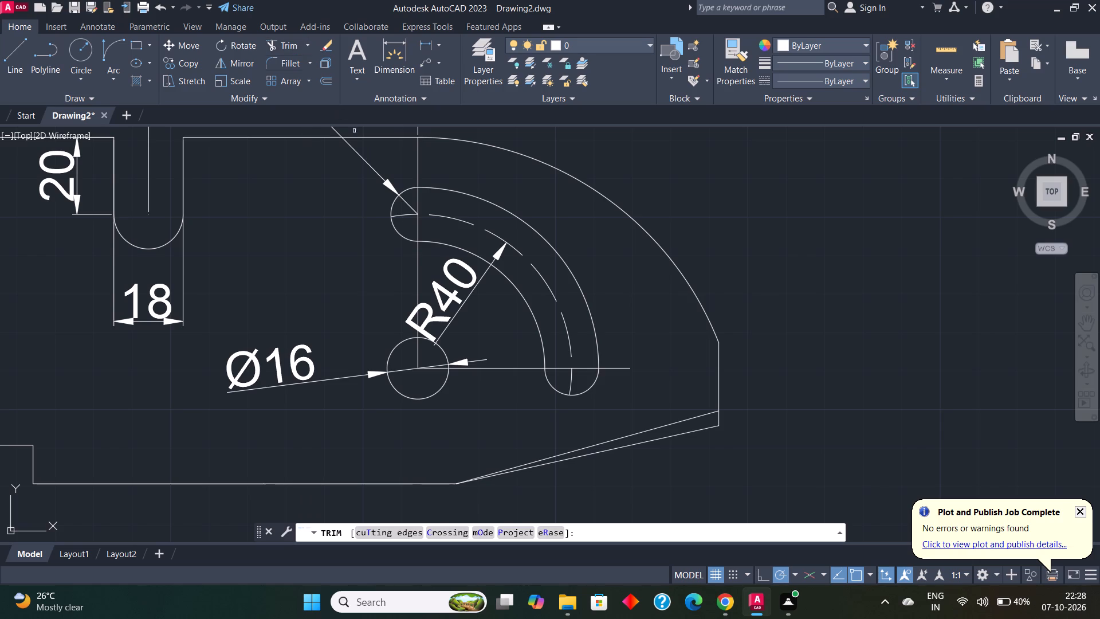
pyautogui.click(678, 437)
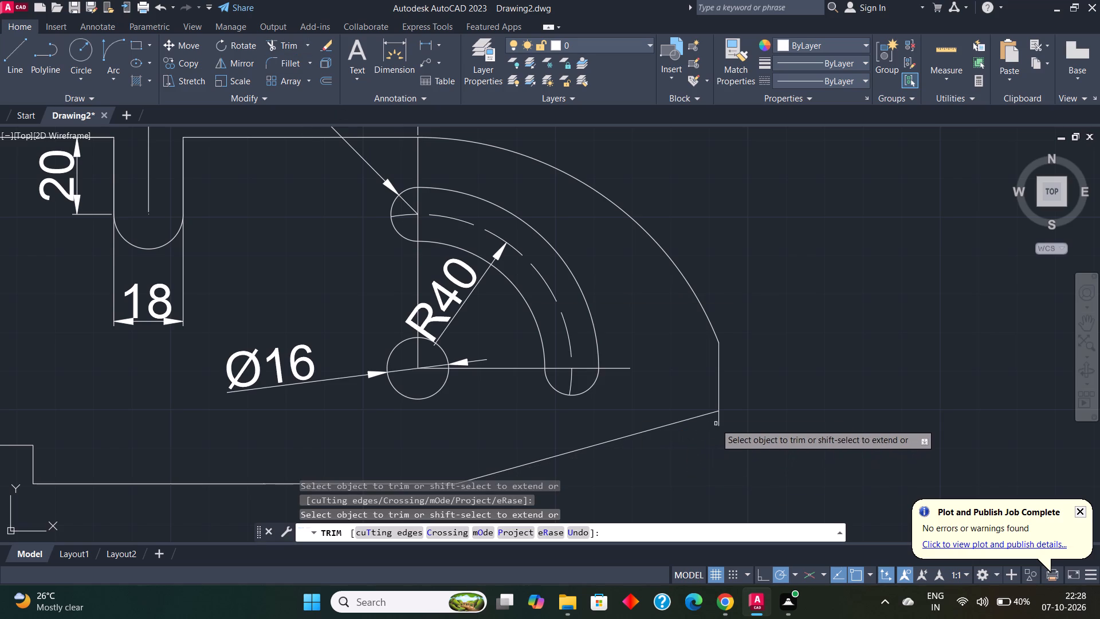
pyautogui.click(720, 421)
pyautogui.press('Escape')
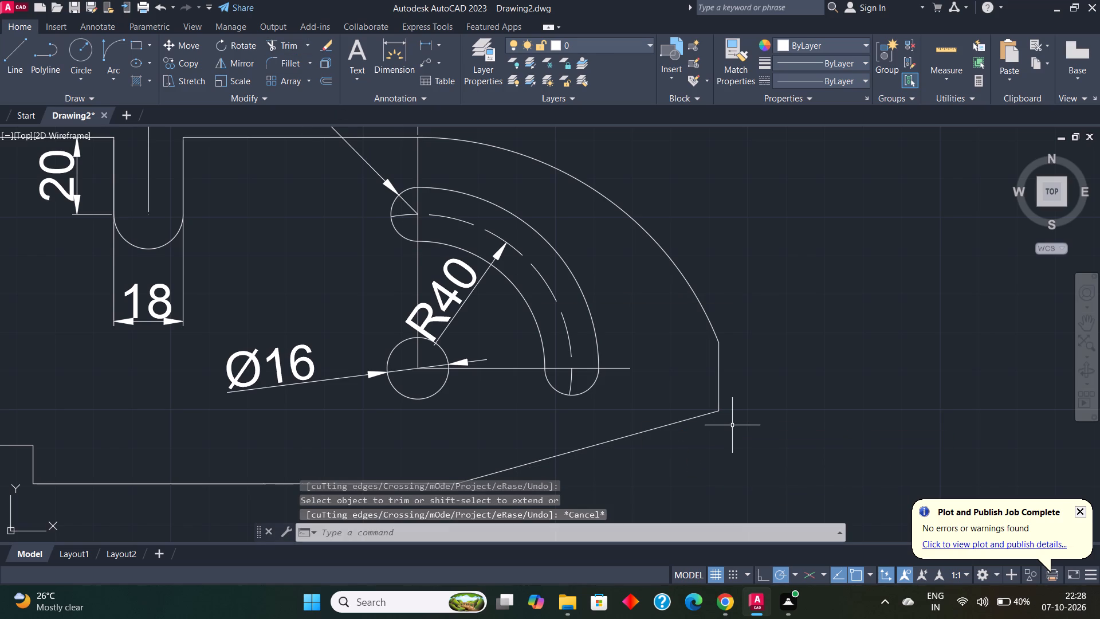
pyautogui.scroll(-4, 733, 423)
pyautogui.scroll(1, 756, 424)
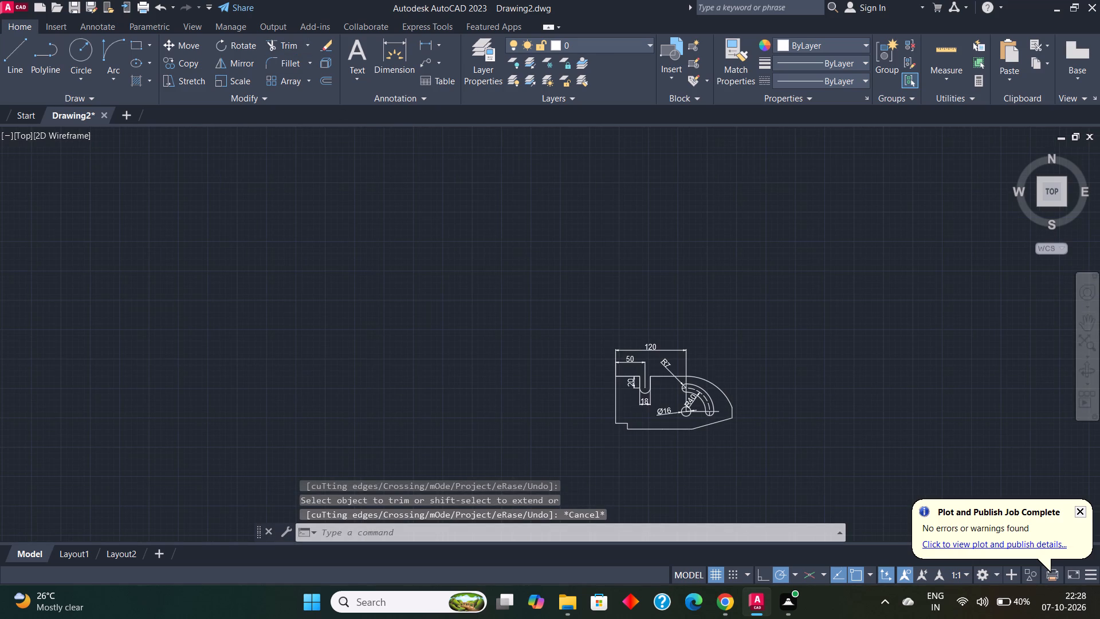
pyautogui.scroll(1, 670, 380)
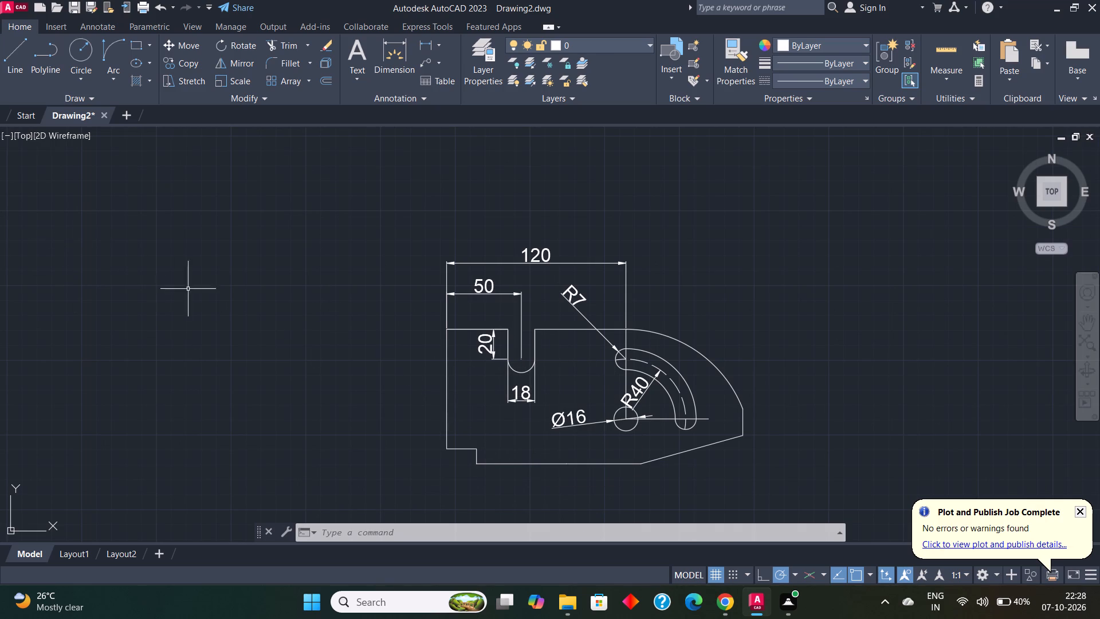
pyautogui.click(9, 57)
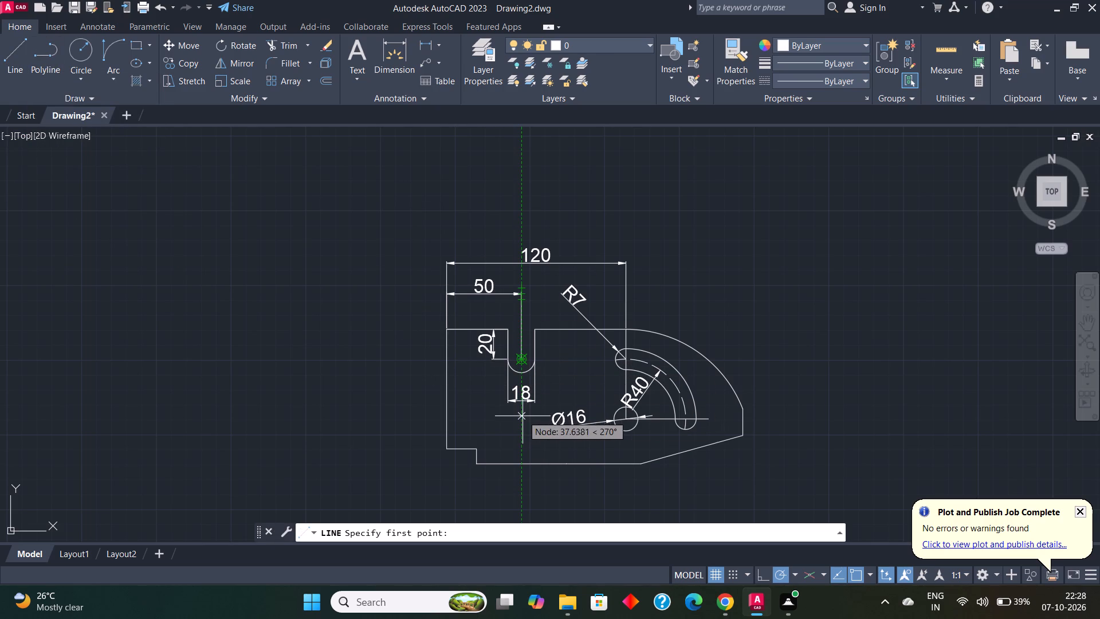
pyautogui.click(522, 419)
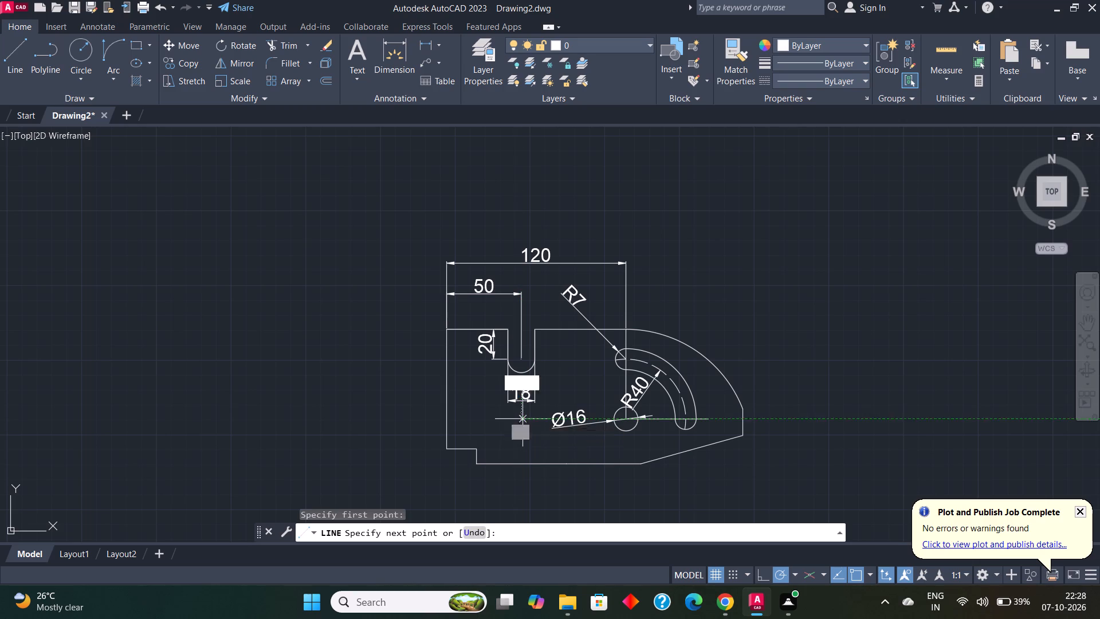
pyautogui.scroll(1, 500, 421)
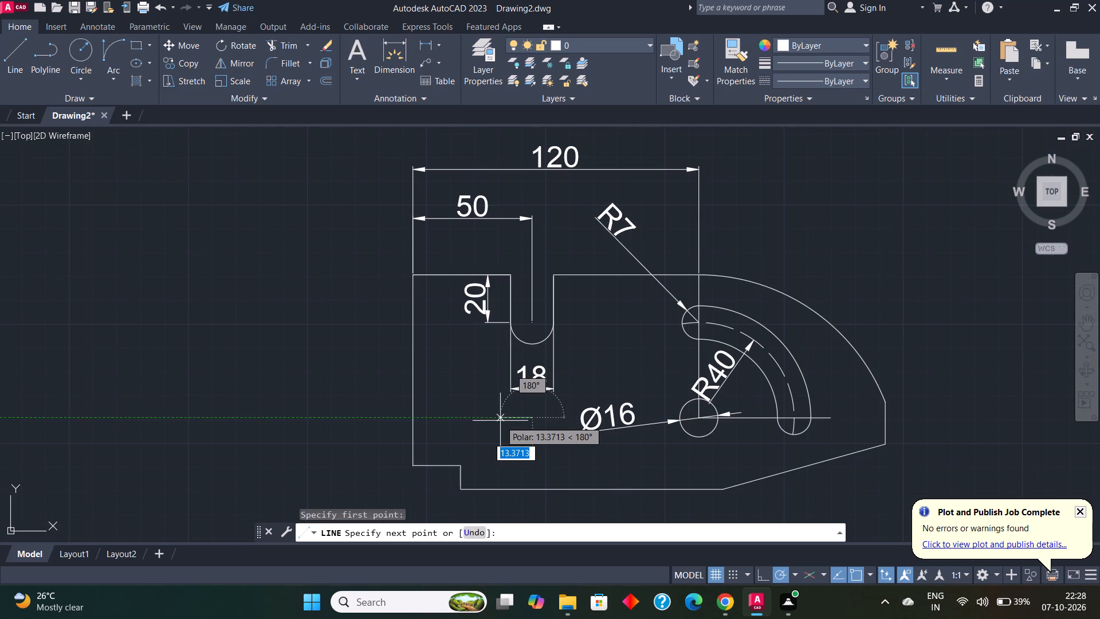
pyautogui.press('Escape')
# Move the notch's 18 width dimension up inside the notch, just above its rounded bottom.
pyautogui.moveTo(536, 383); pyautogui.dragTo(536, 346)
pyautogui.press('Escape')
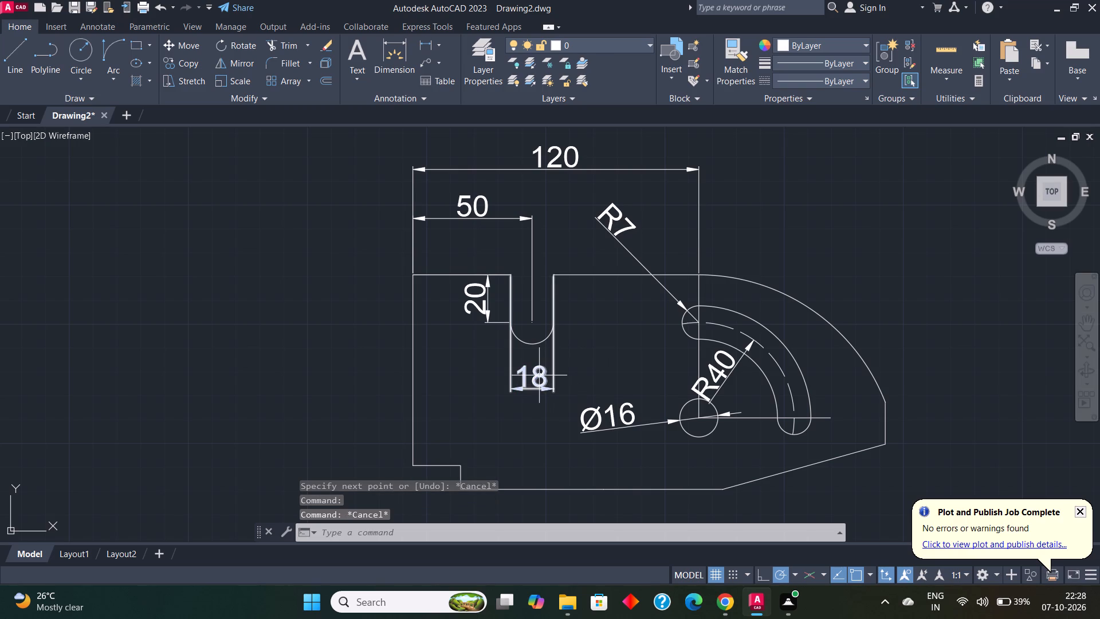
pyautogui.rightClick(539, 375)
pyautogui.click(533, 378)
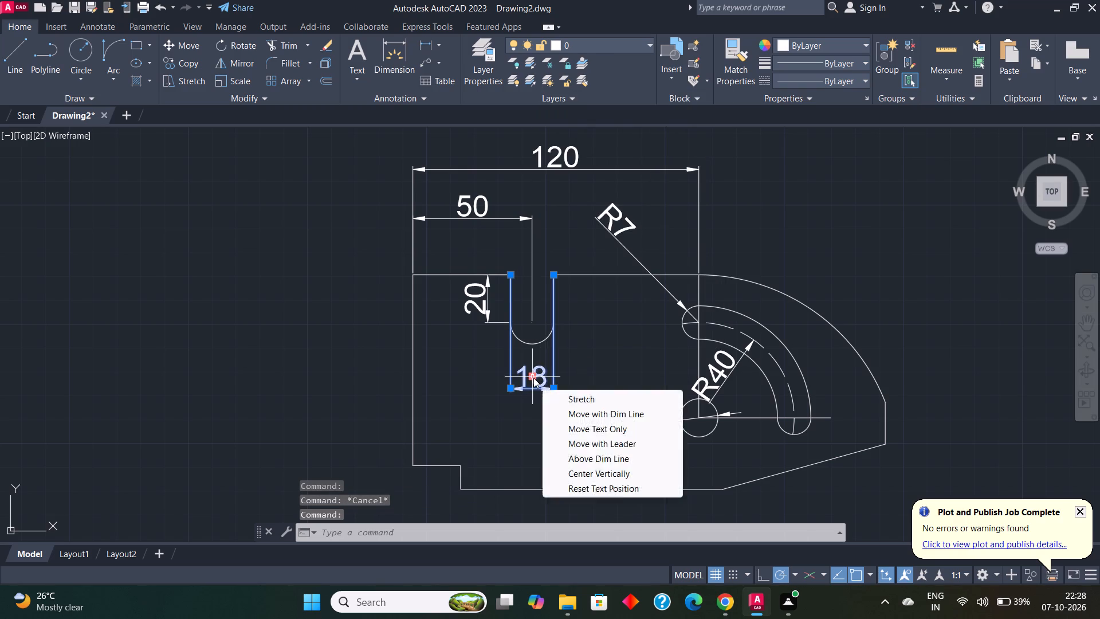
pyautogui.moveTo(533, 378); pyautogui.dragTo(535, 308)
pyautogui.click(533, 315)
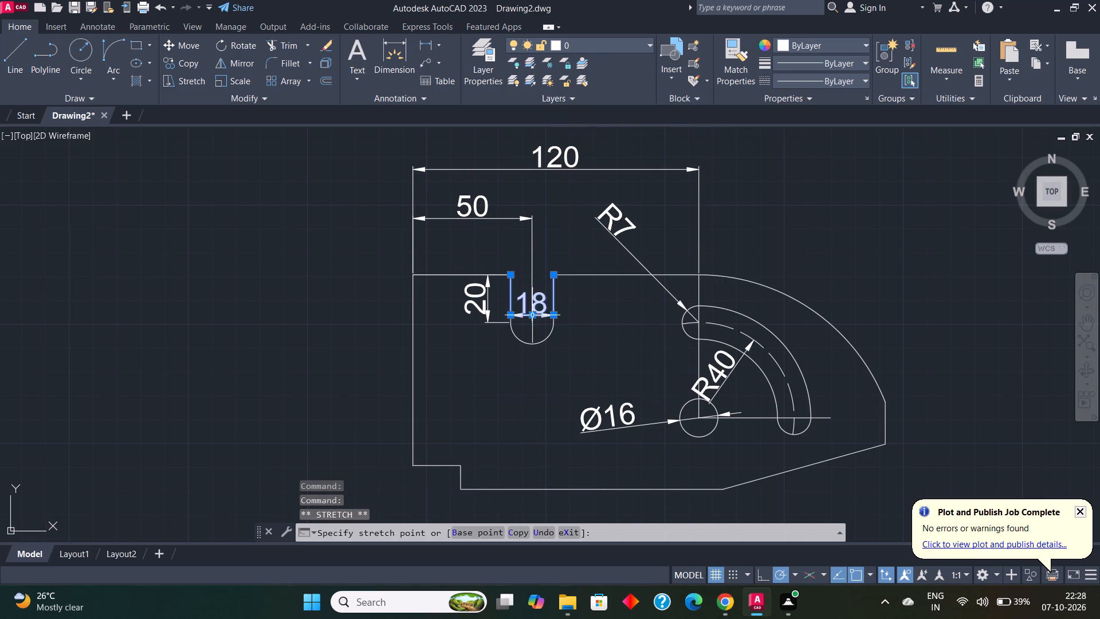
pyautogui.press('Escape')
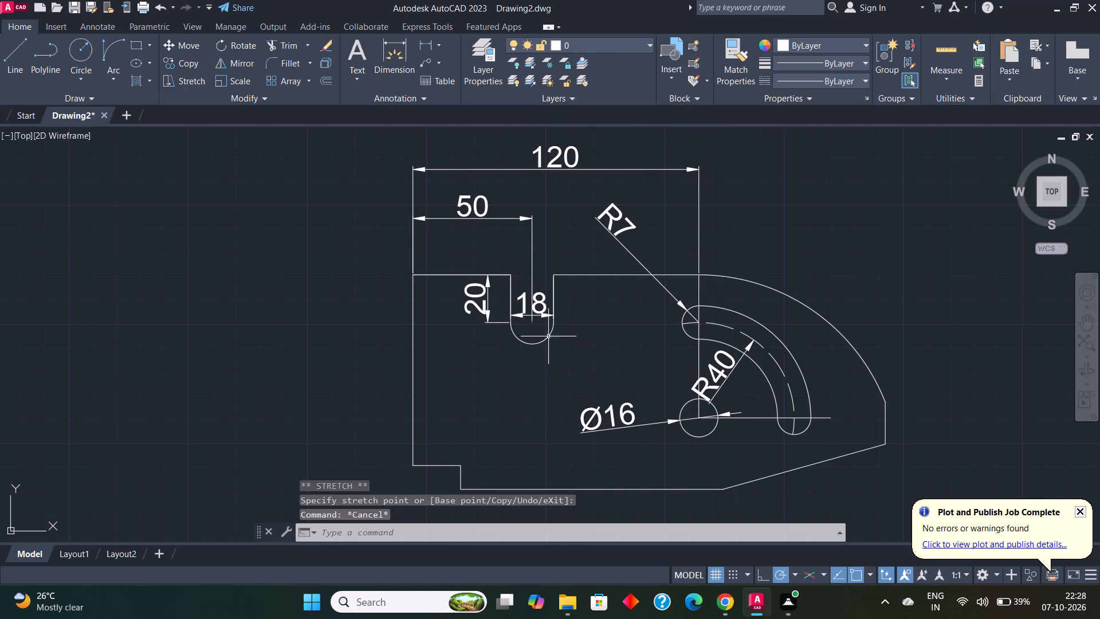
# Below the notch centre, level with the Ø16 hole's centre, draw connected lines 10 up, 9 left, 10 down, 20 right, 20 up, 20 left, 10 down.
pyautogui.click(19, 50)
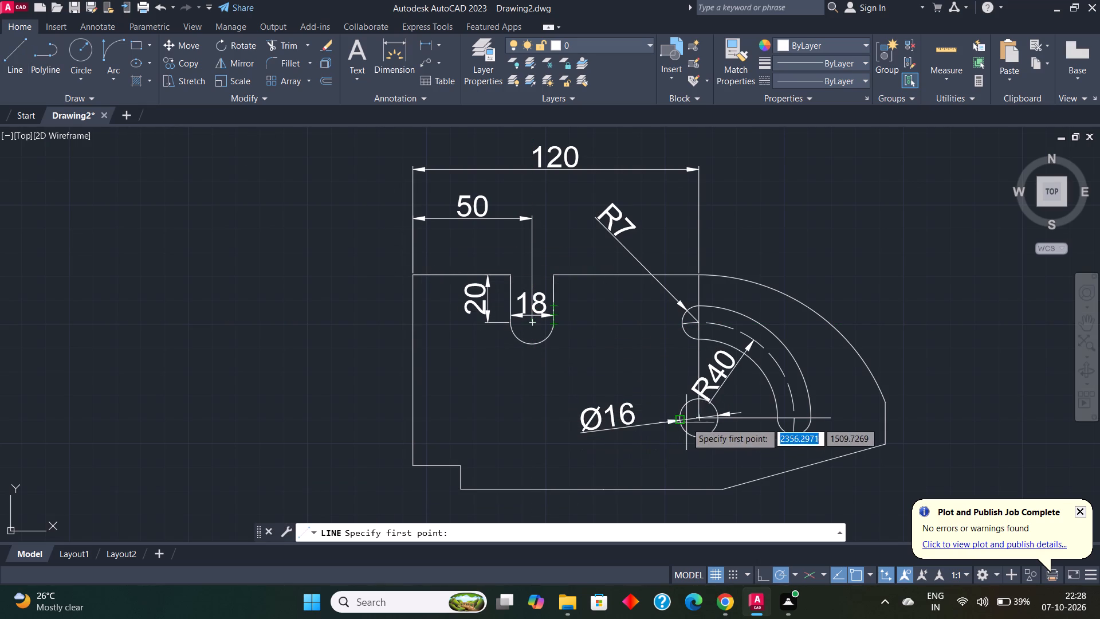
pyautogui.click(532, 419)
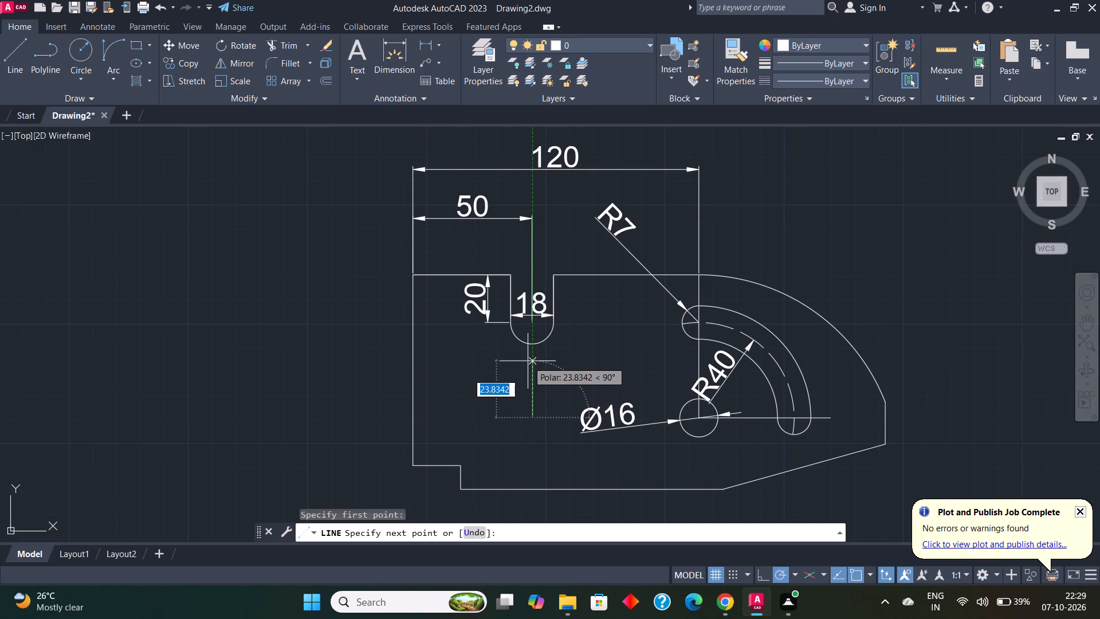
pyautogui.write('10')
pyautogui.press('Return')
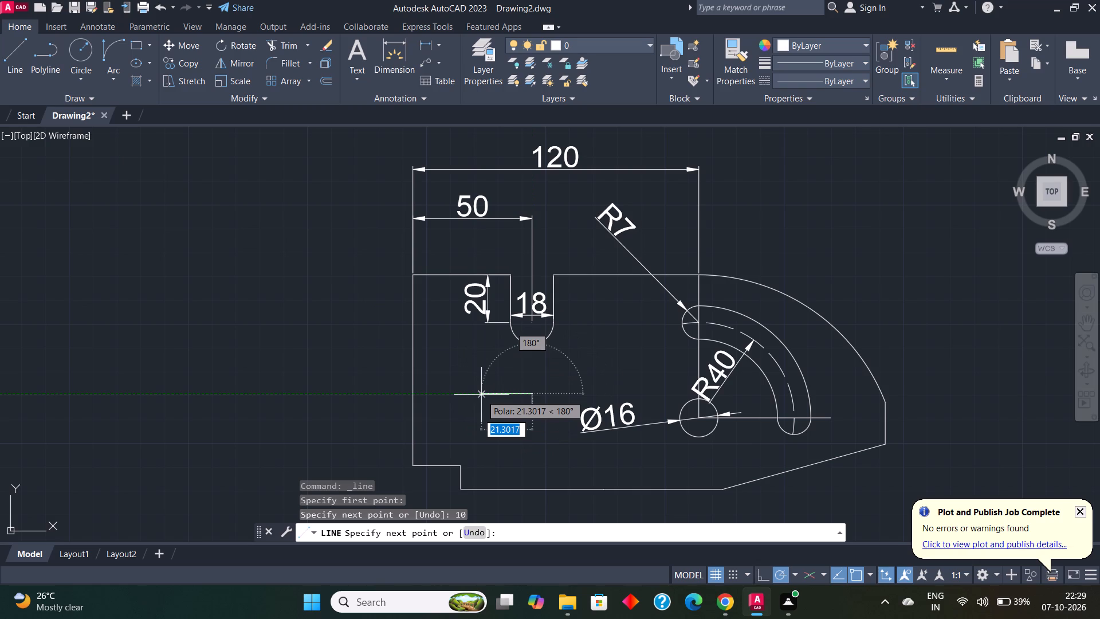
pyautogui.press('9')
pyautogui.press('Return')
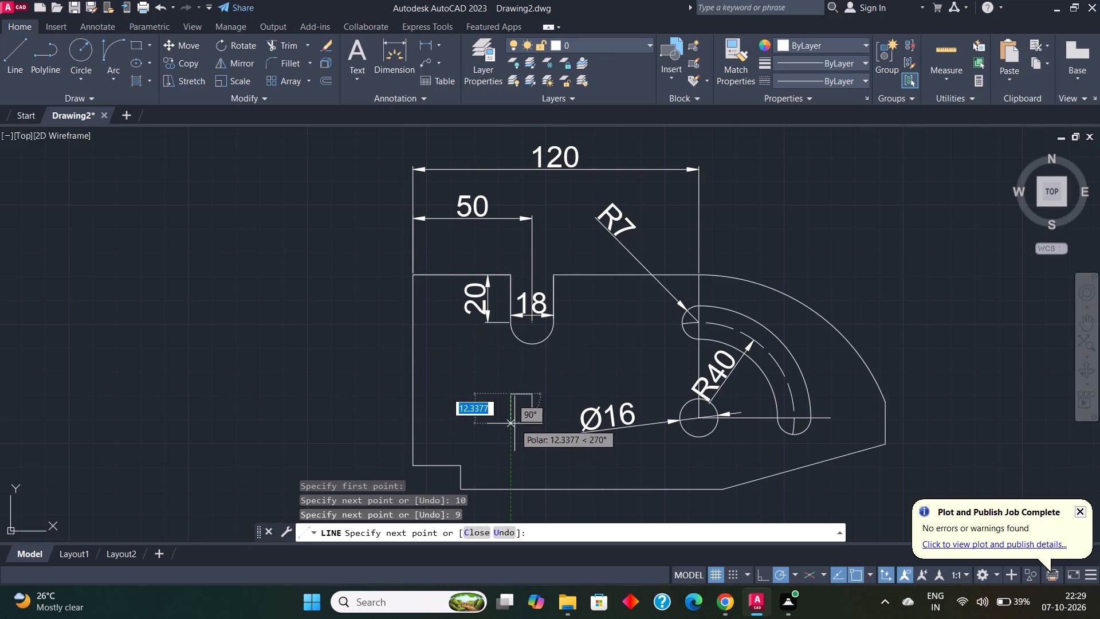
pyautogui.write('10')
pyautogui.press('Return')
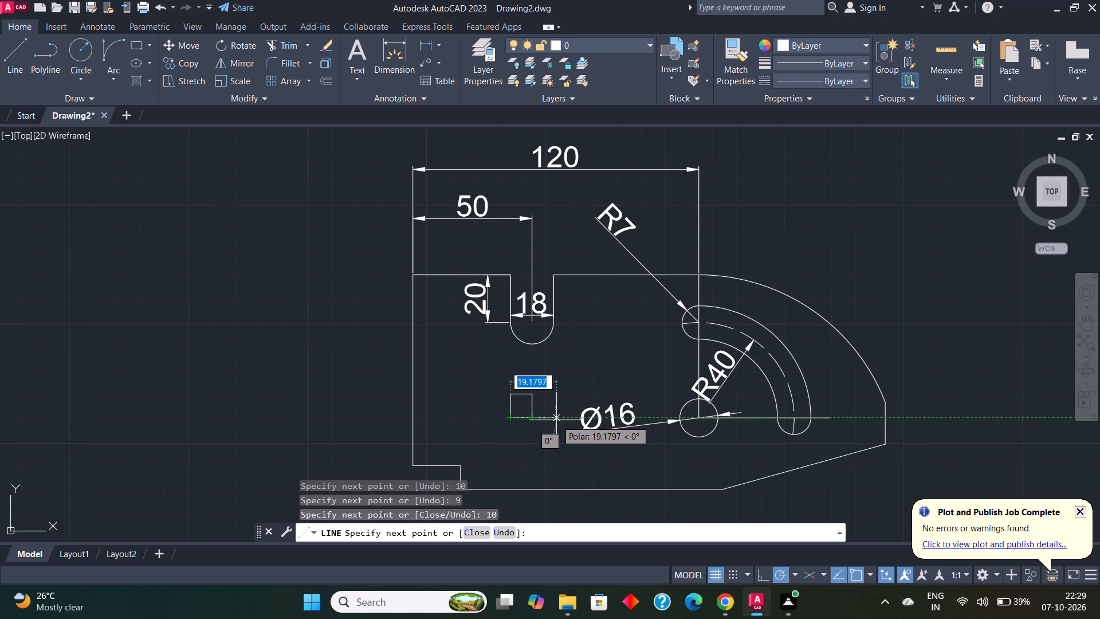
pyautogui.write('20')
pyautogui.press('Return')
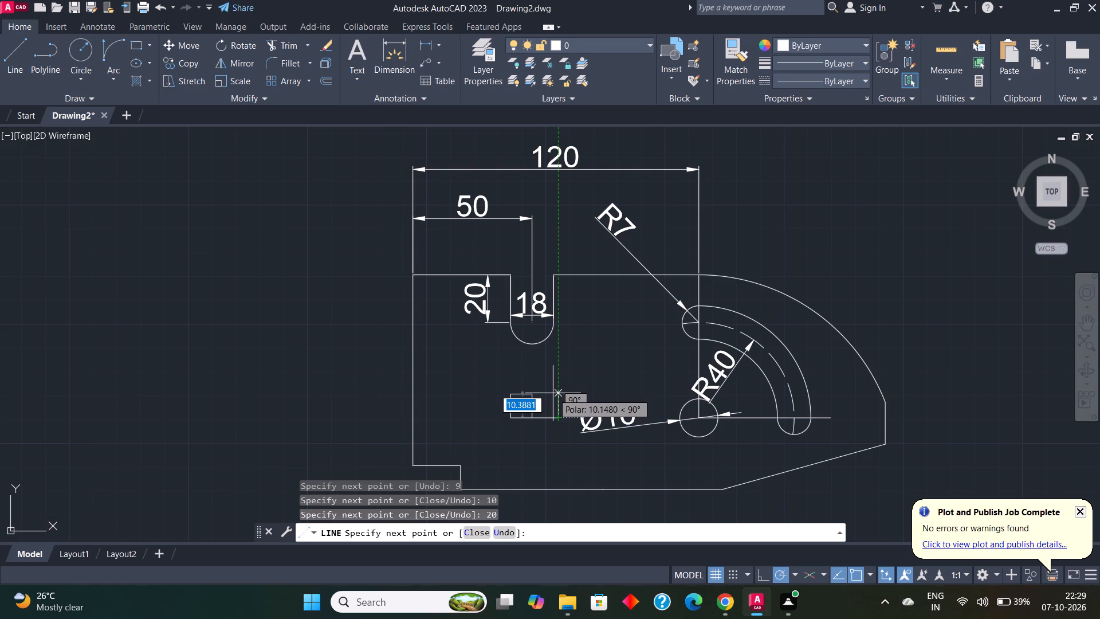
pyautogui.write('20')
pyautogui.press('Return')
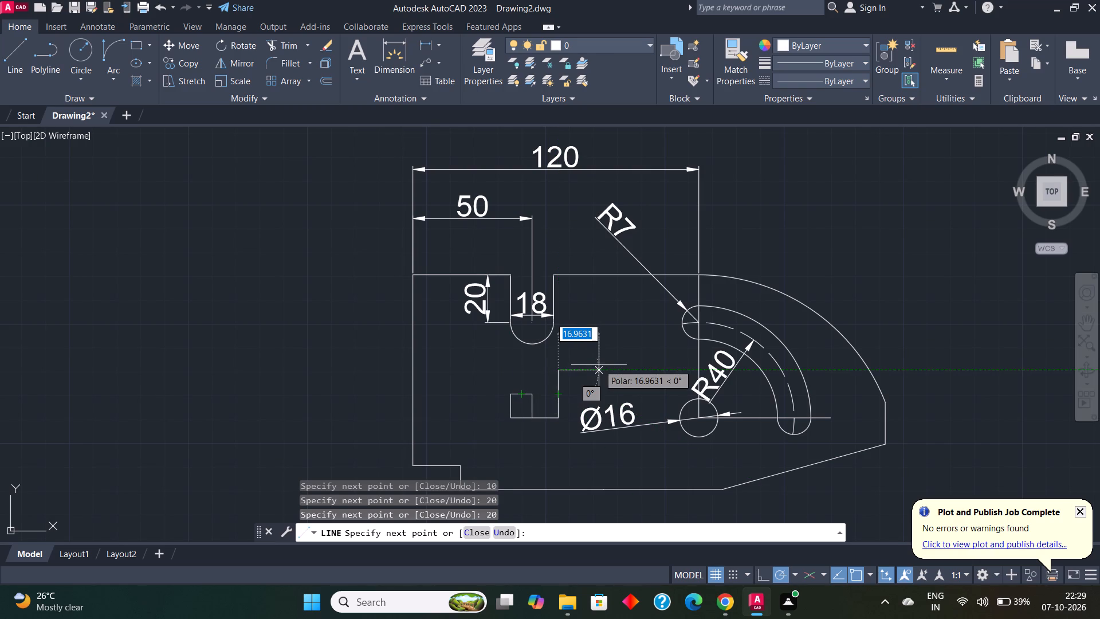
pyautogui.click(508, 369)
pyautogui.click(510, 393)
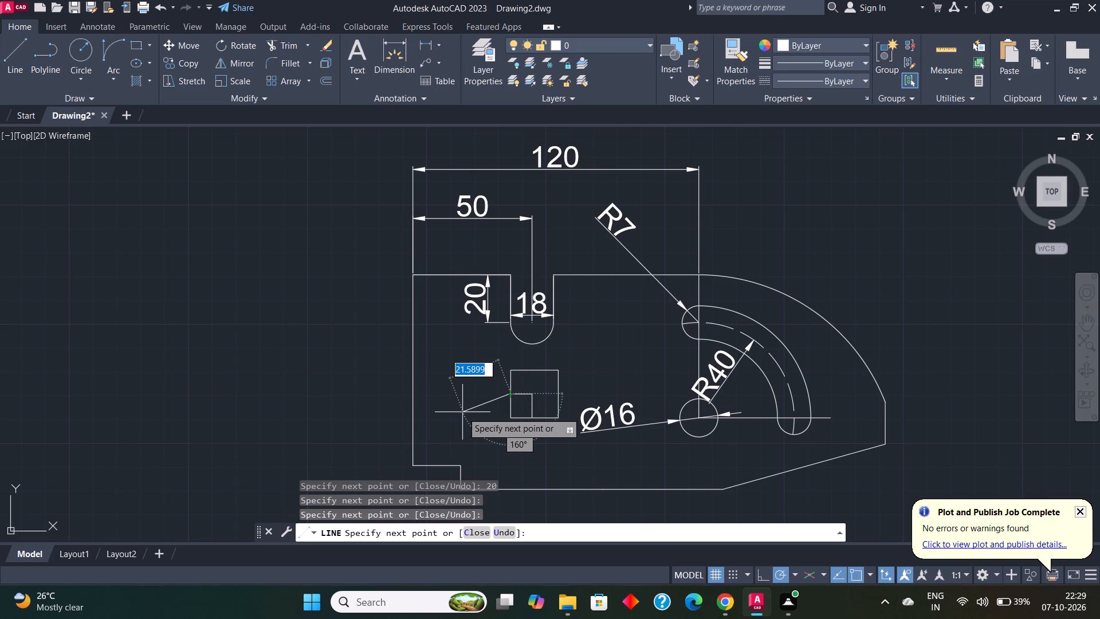
pyautogui.press('Escape')
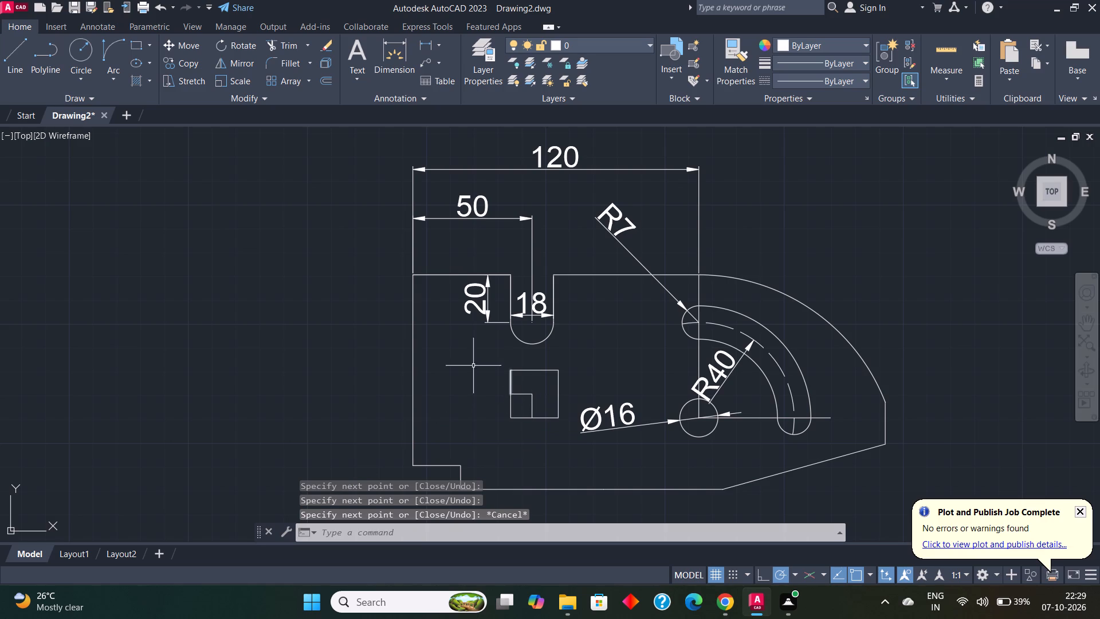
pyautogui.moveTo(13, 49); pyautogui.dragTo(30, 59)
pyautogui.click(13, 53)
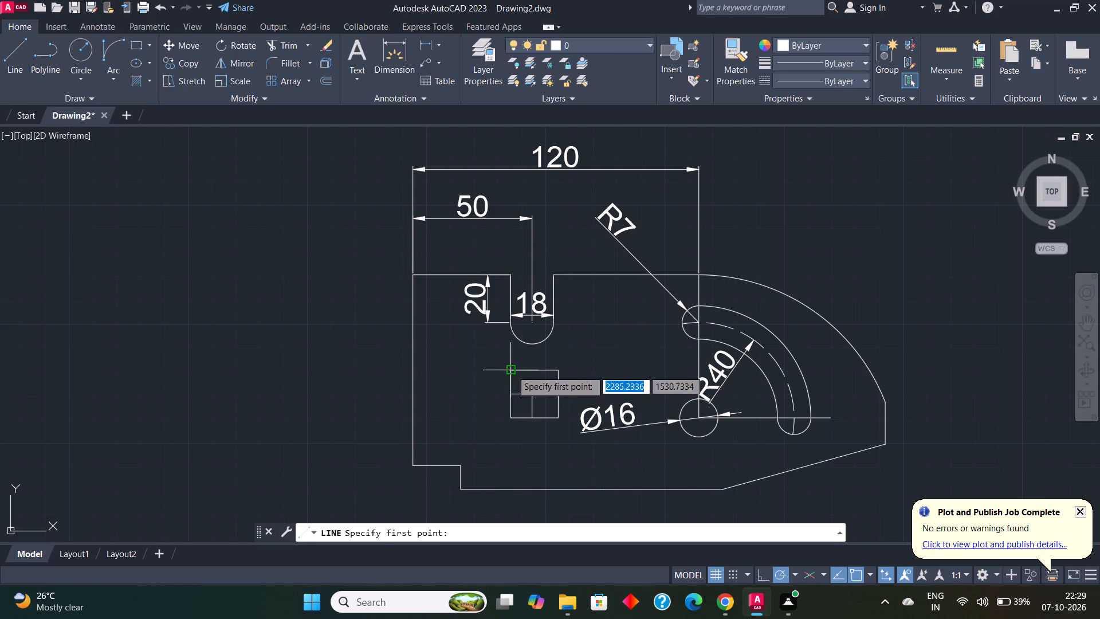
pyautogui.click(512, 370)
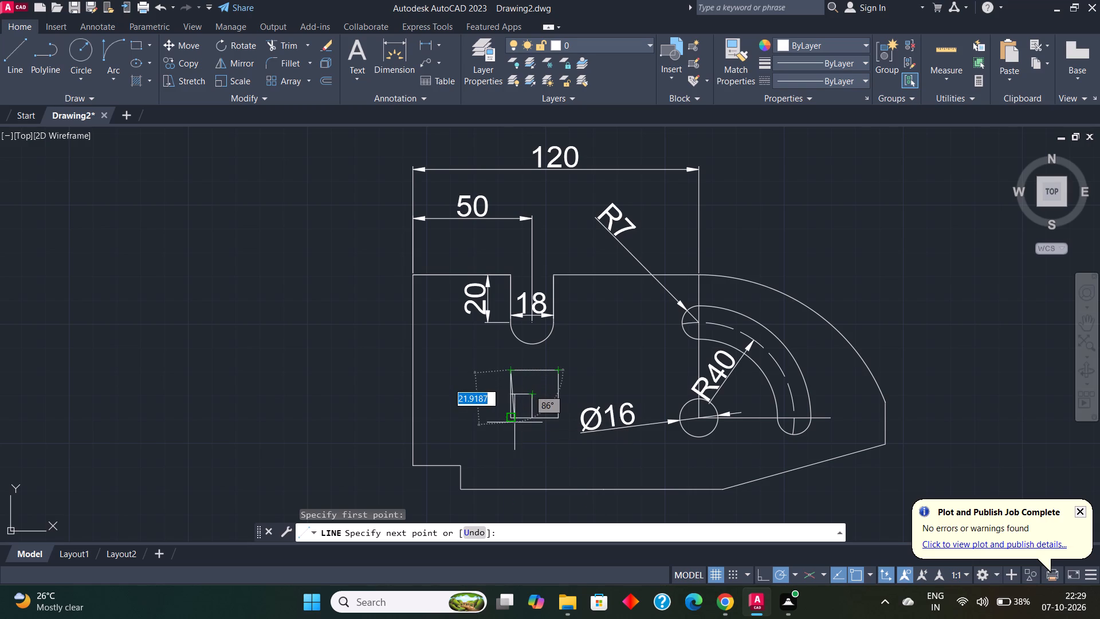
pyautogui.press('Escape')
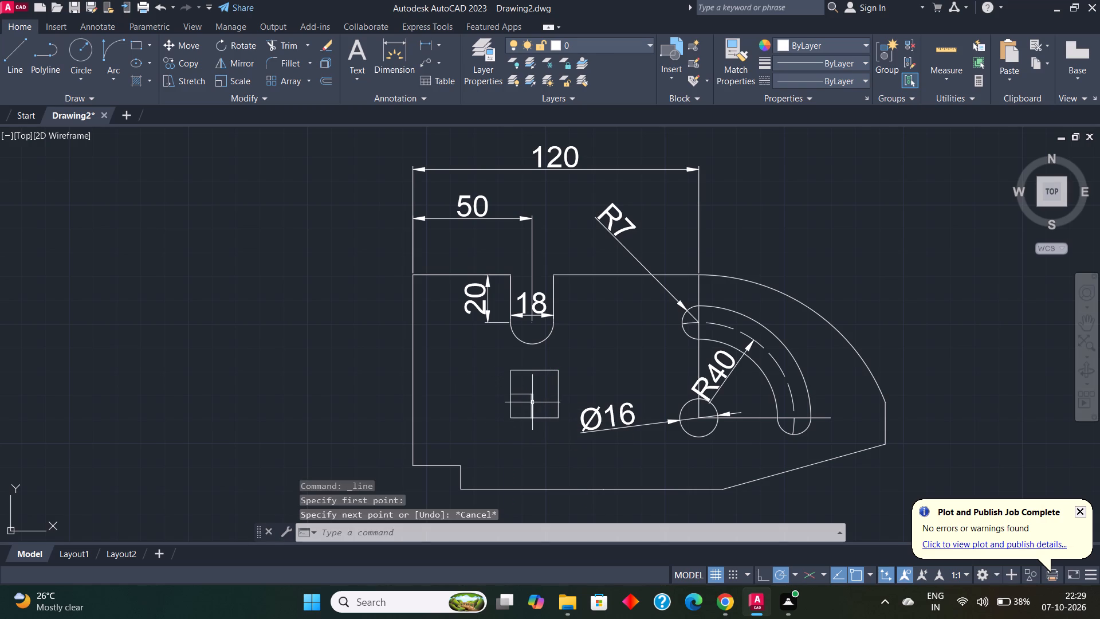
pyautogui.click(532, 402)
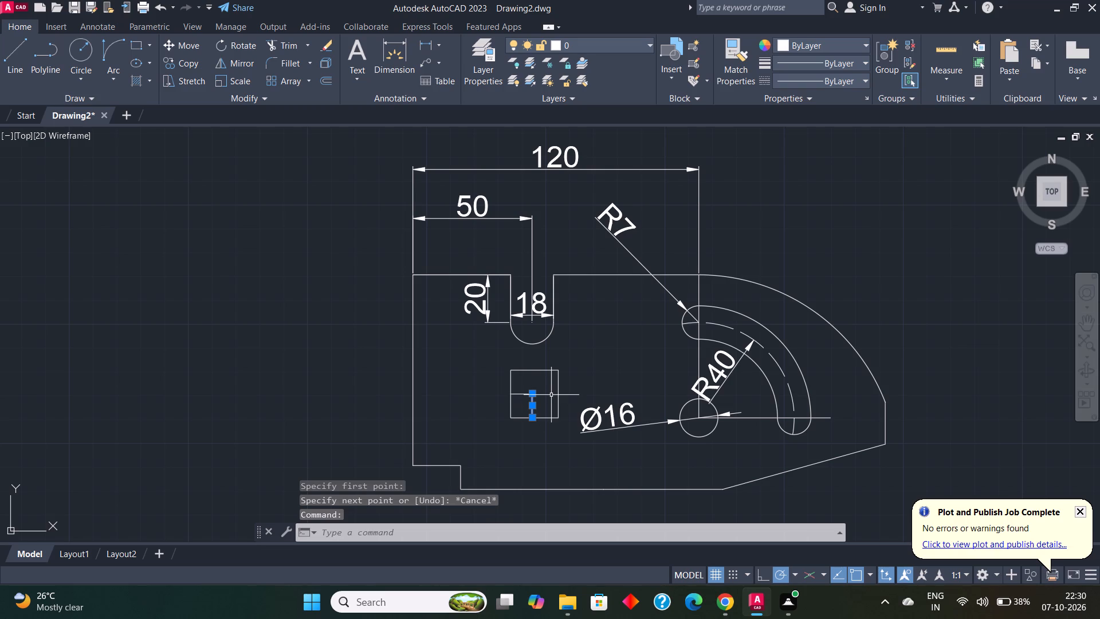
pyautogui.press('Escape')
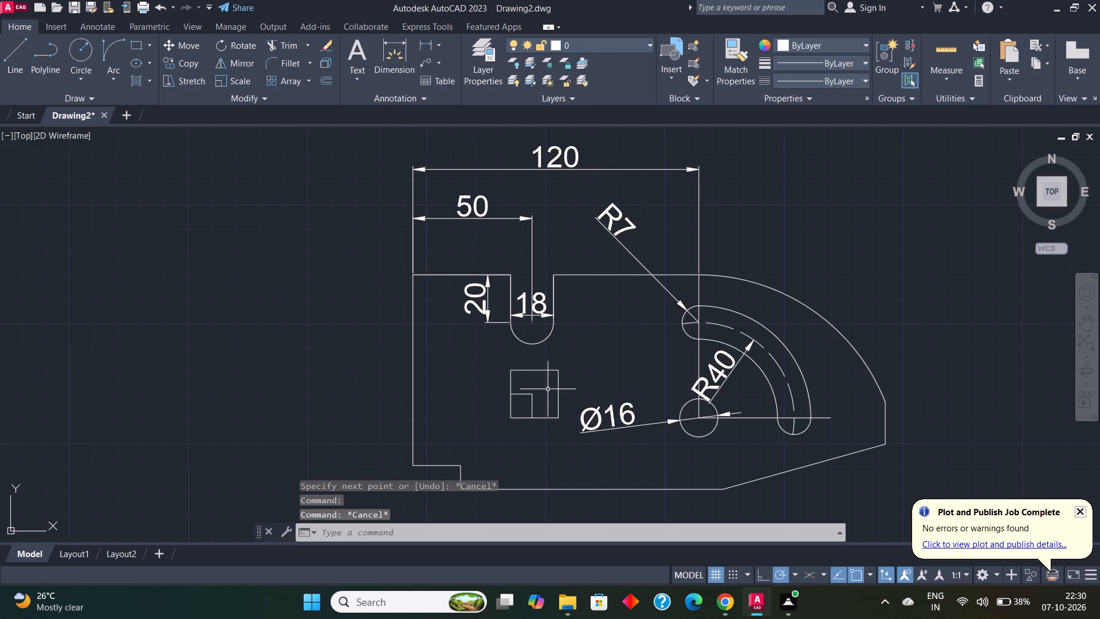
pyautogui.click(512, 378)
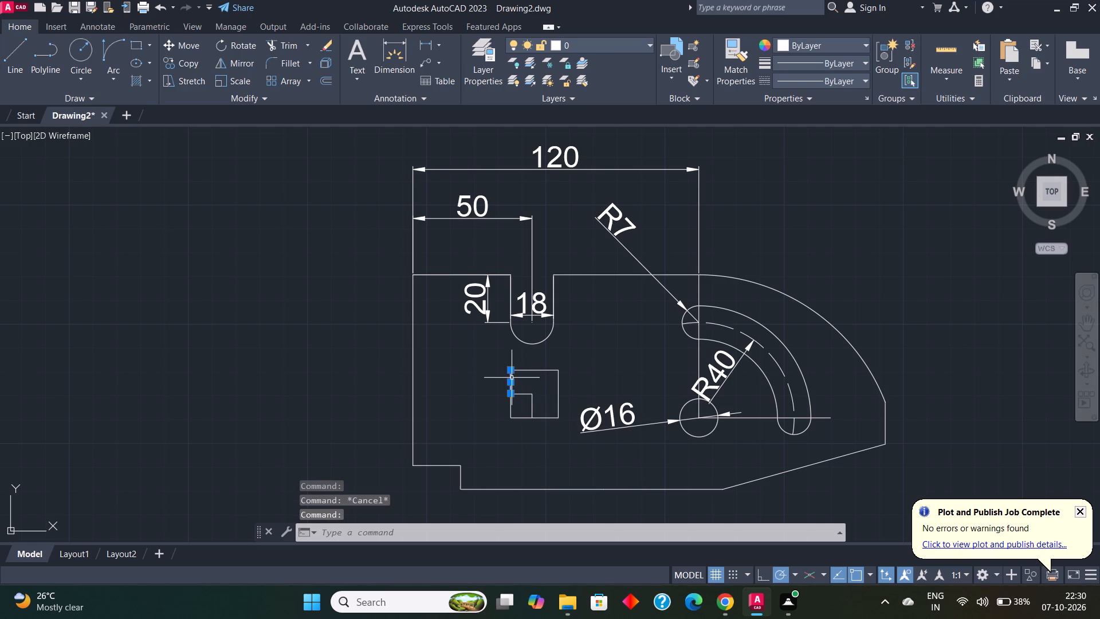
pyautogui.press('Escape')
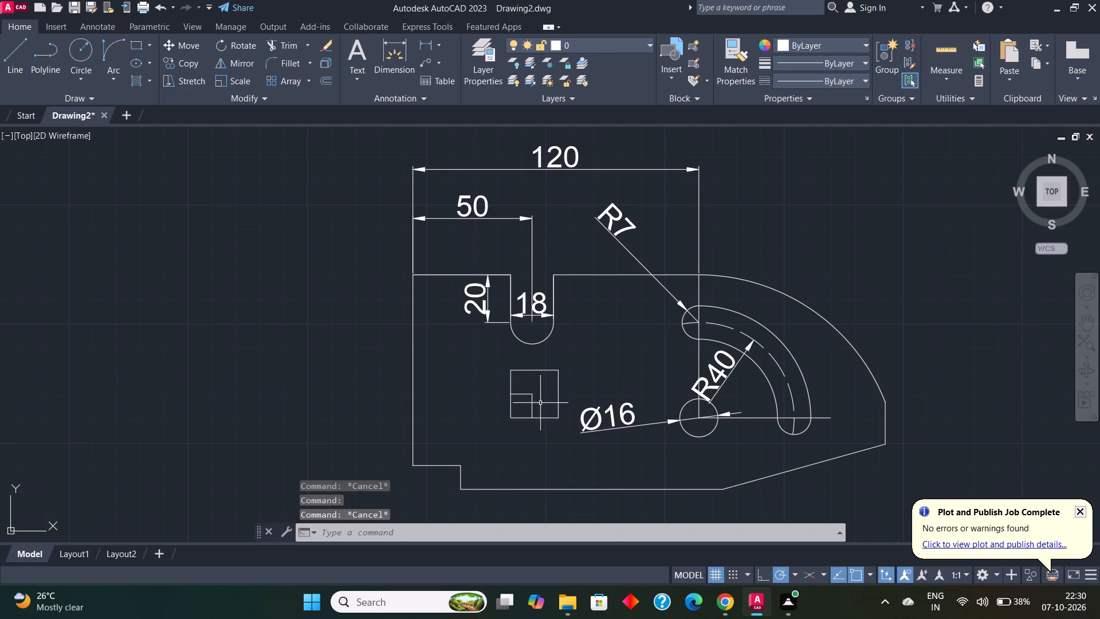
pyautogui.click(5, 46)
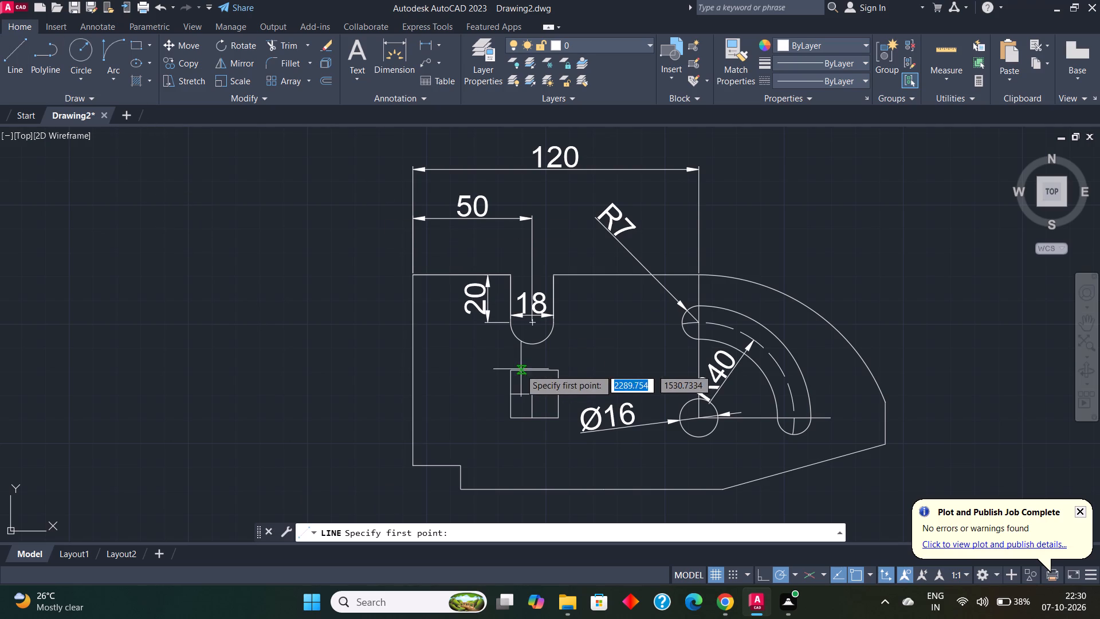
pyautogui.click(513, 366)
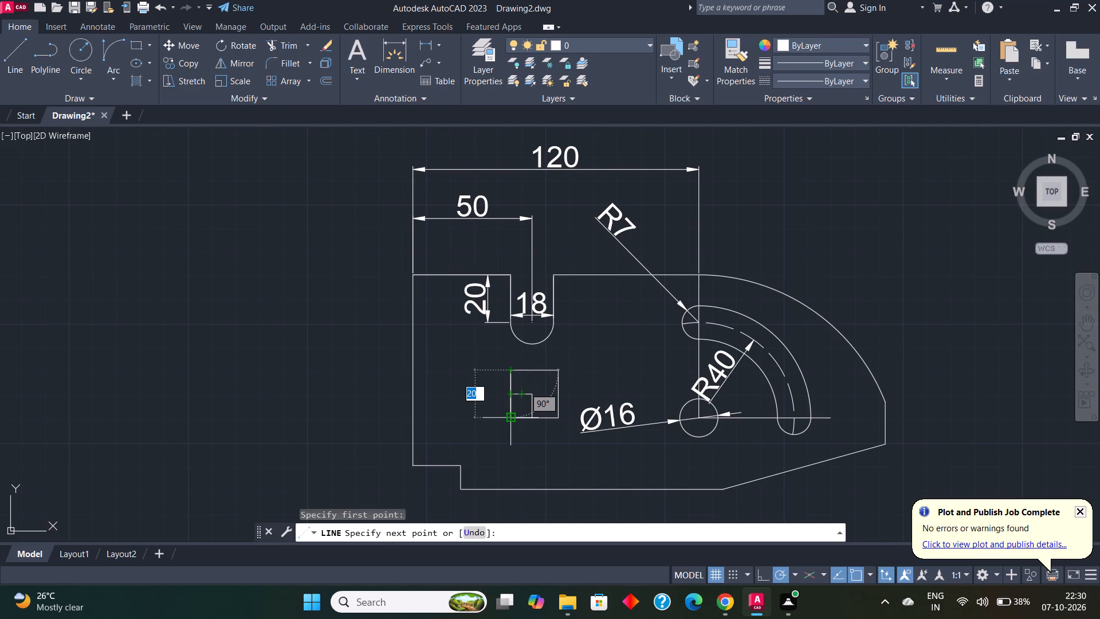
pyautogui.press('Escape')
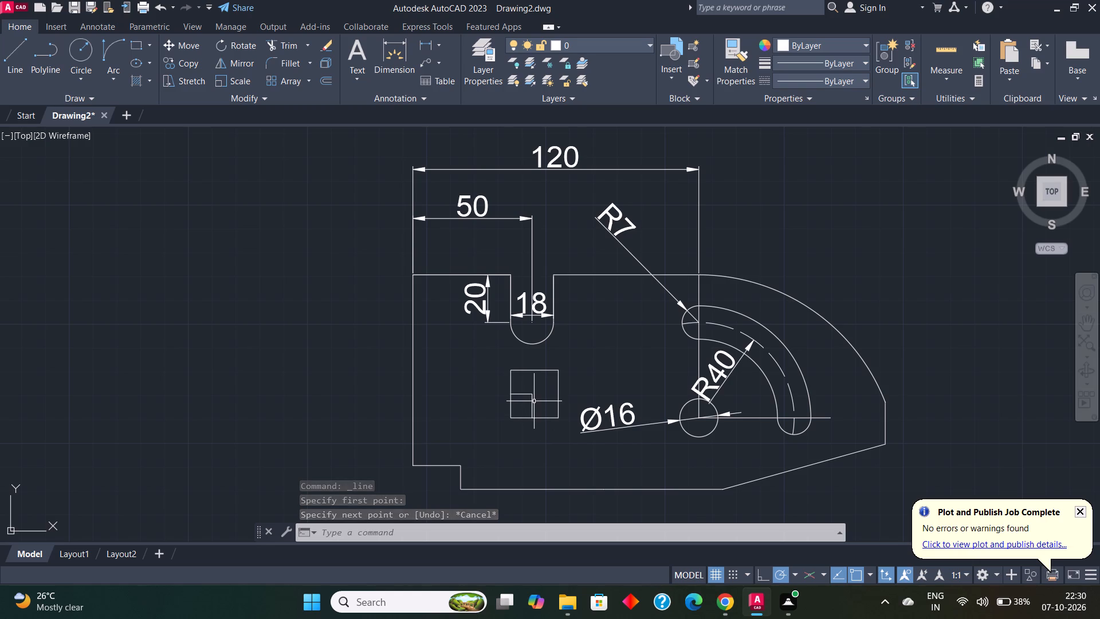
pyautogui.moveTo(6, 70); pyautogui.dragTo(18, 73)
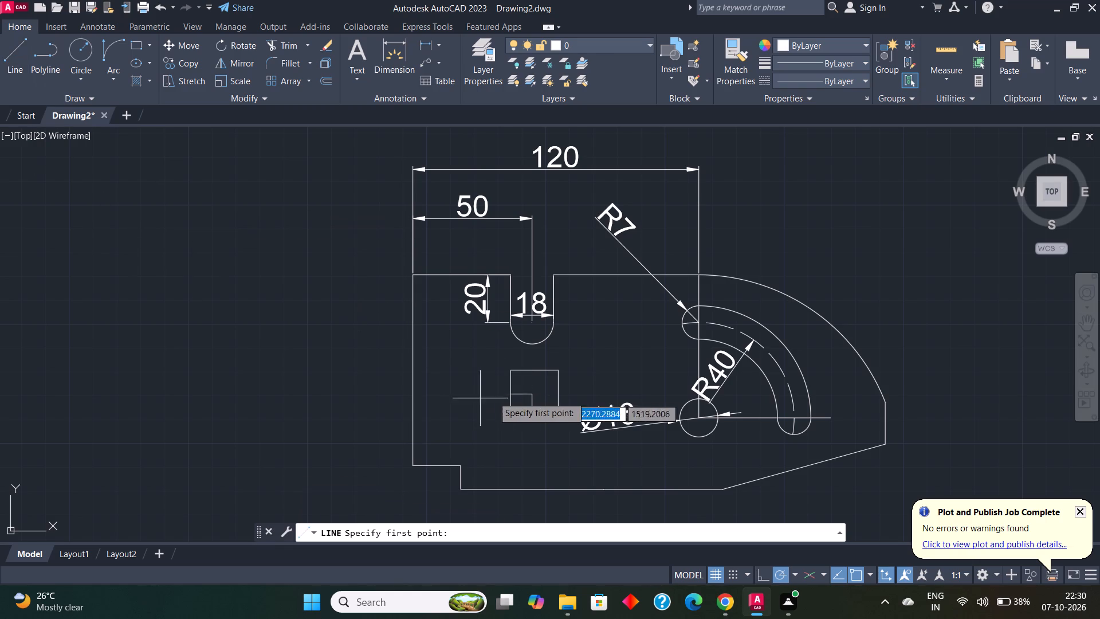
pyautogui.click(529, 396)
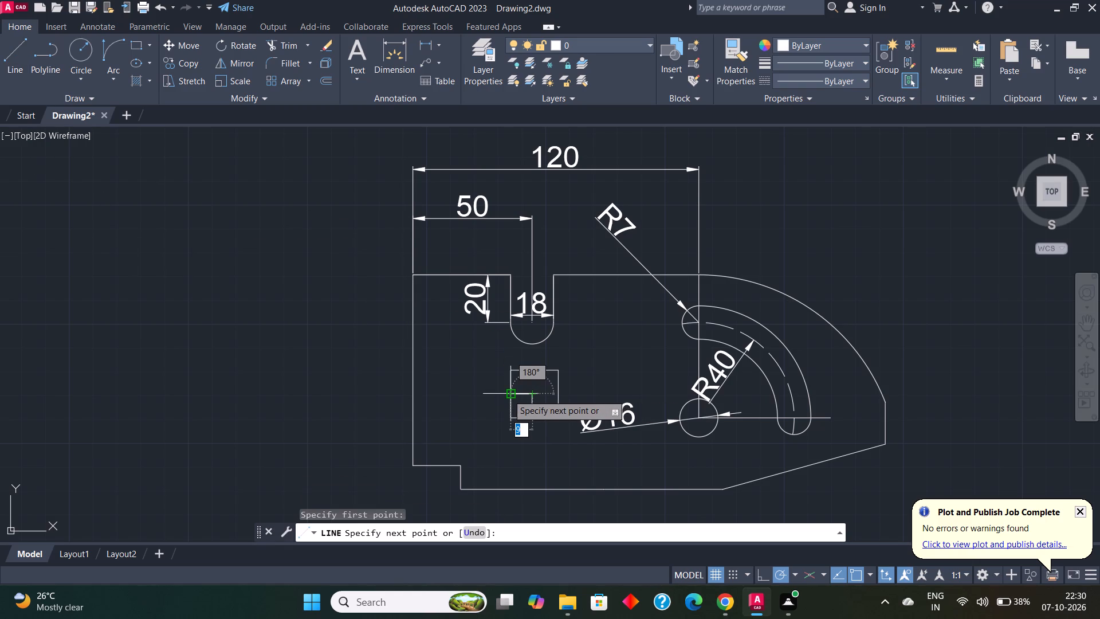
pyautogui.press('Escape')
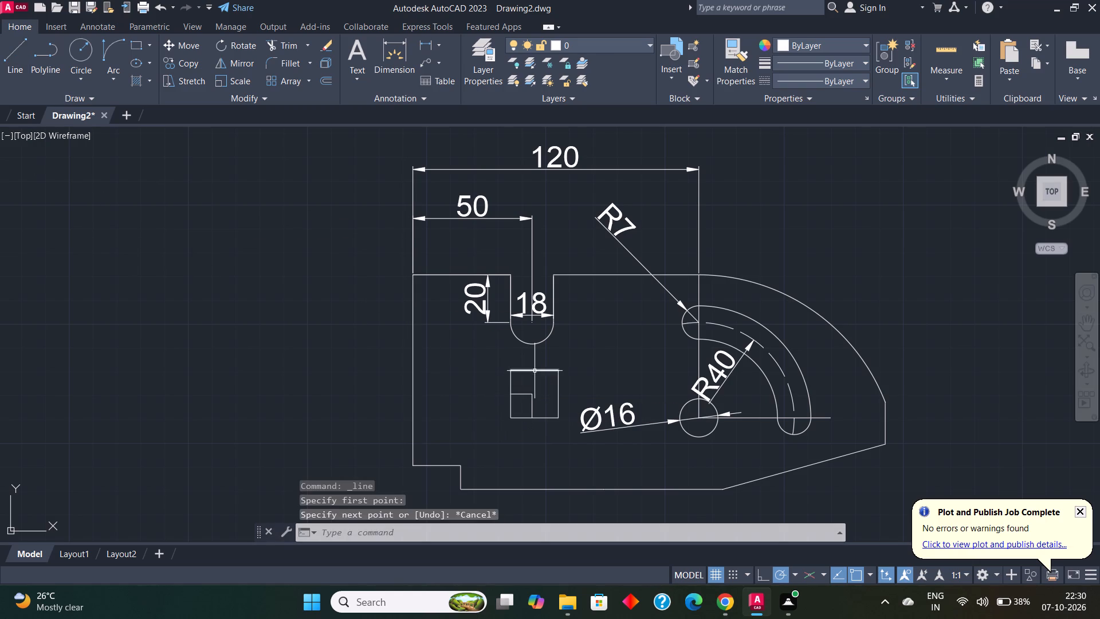
# Erase the 20 by 20 square's outline below the notch, keeping the 10 vertical and 9 horizontal lines inside it.
pyautogui.click(535, 369)
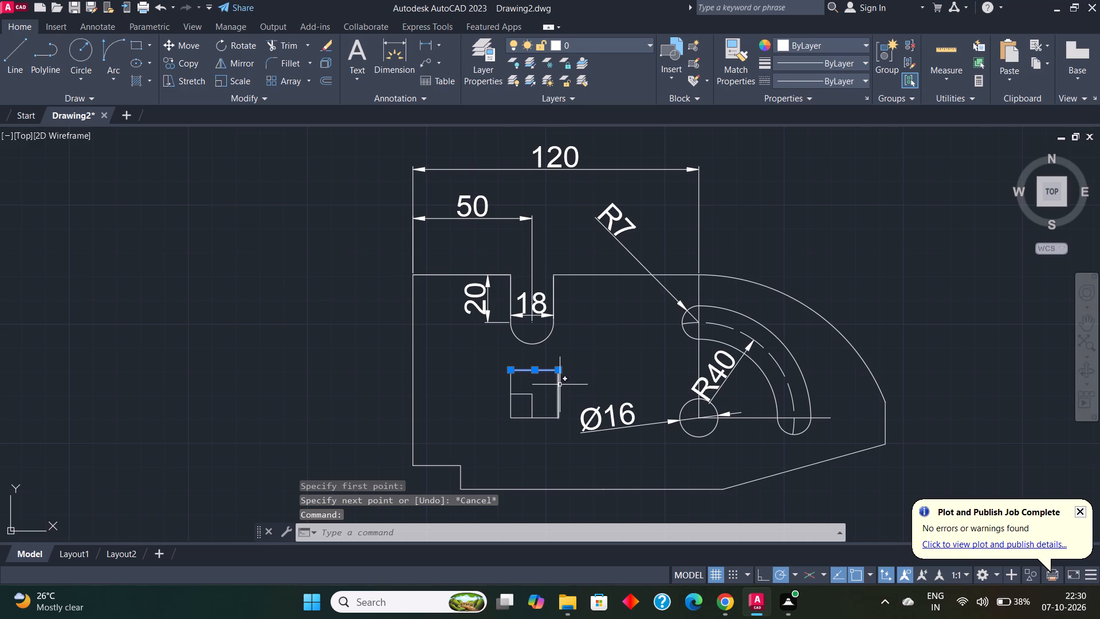
pyautogui.click(560, 384)
pyautogui.click(549, 419)
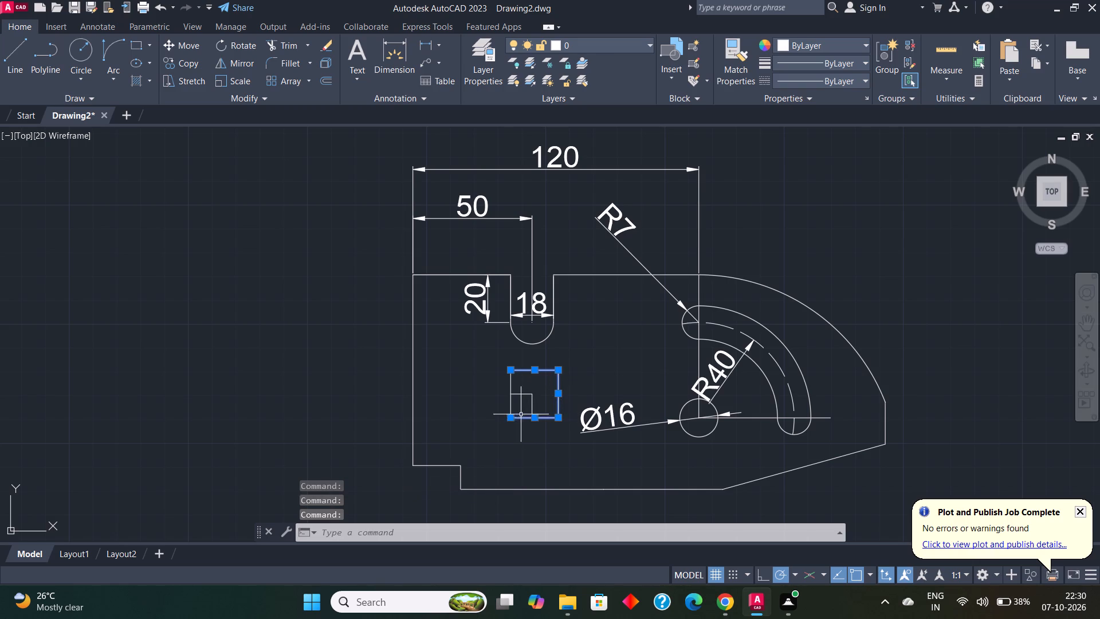
pyautogui.click(512, 382)
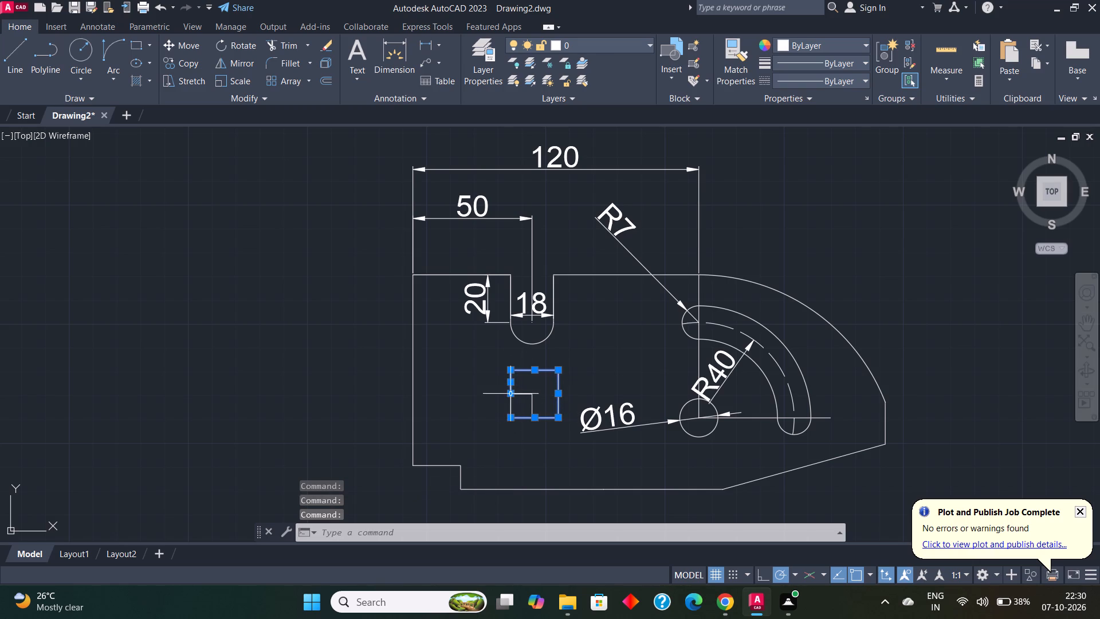
pyautogui.click(511, 405)
pyautogui.press('e')
pyautogui.press('Return')
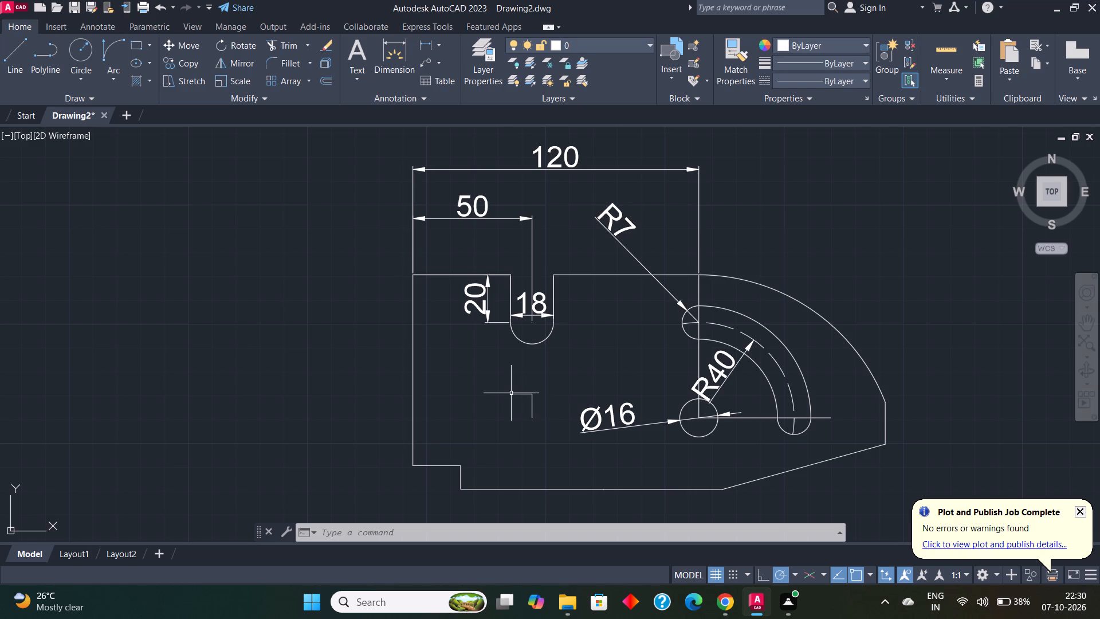
# From the short vertical line's top end, draw connected lines 9 right, 20 down, 18 left, and up to the 9 line's left end.
pyautogui.click(4, 58)
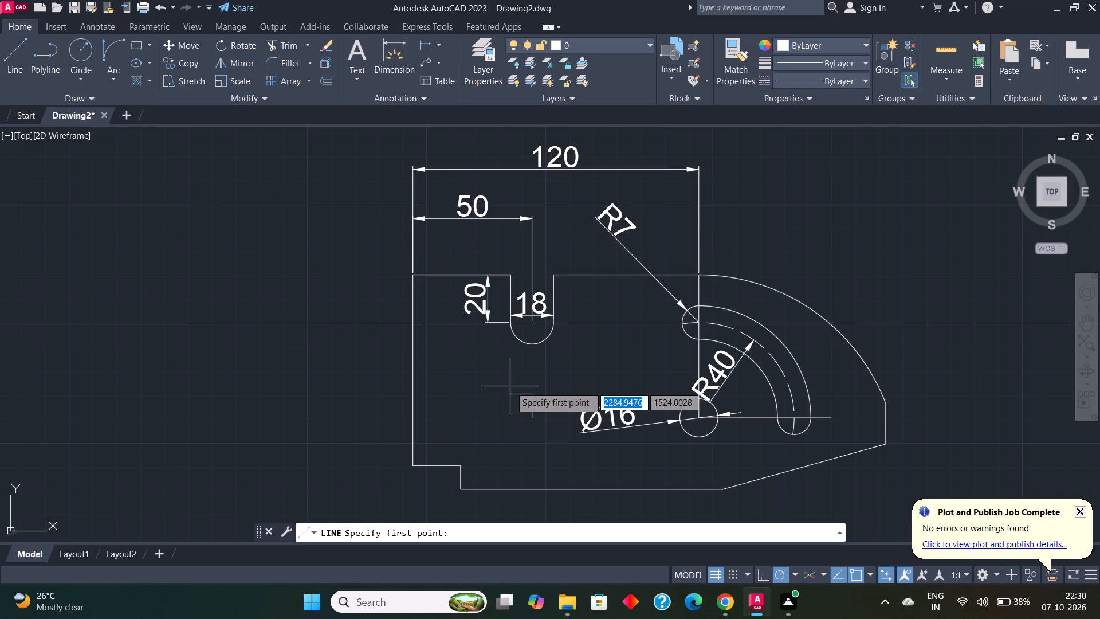
pyautogui.click(533, 395)
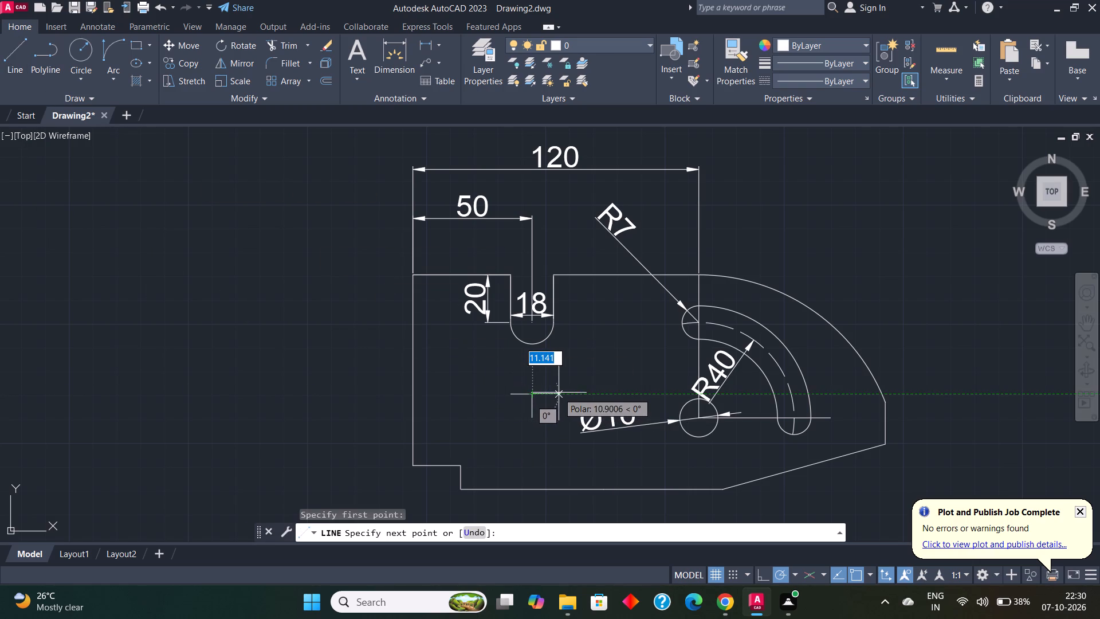
pyautogui.press('9')
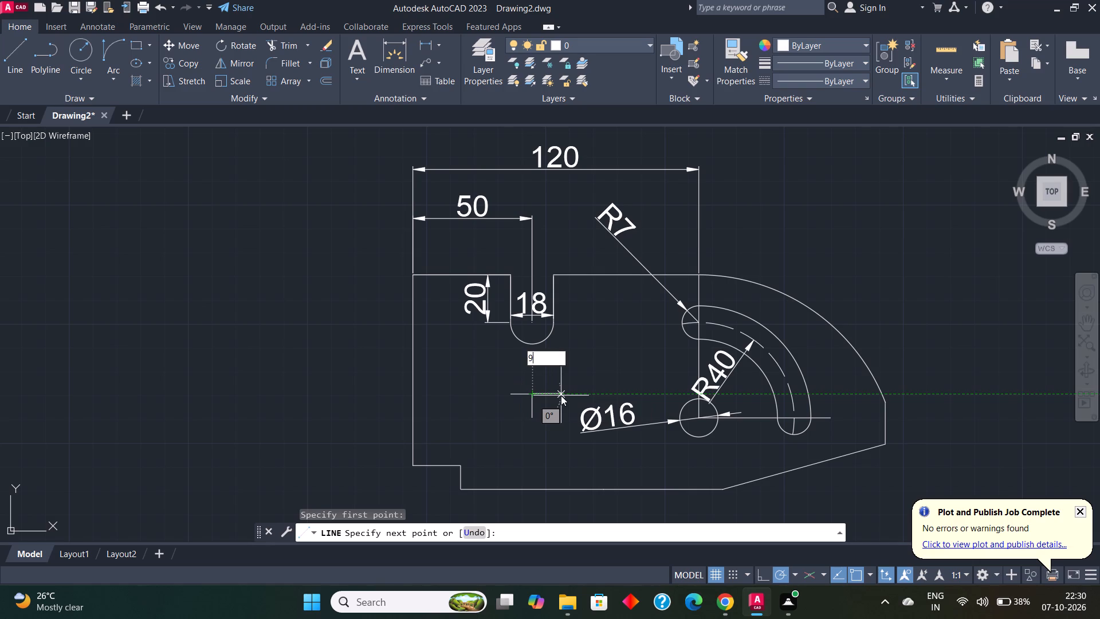
pyautogui.press('Return')
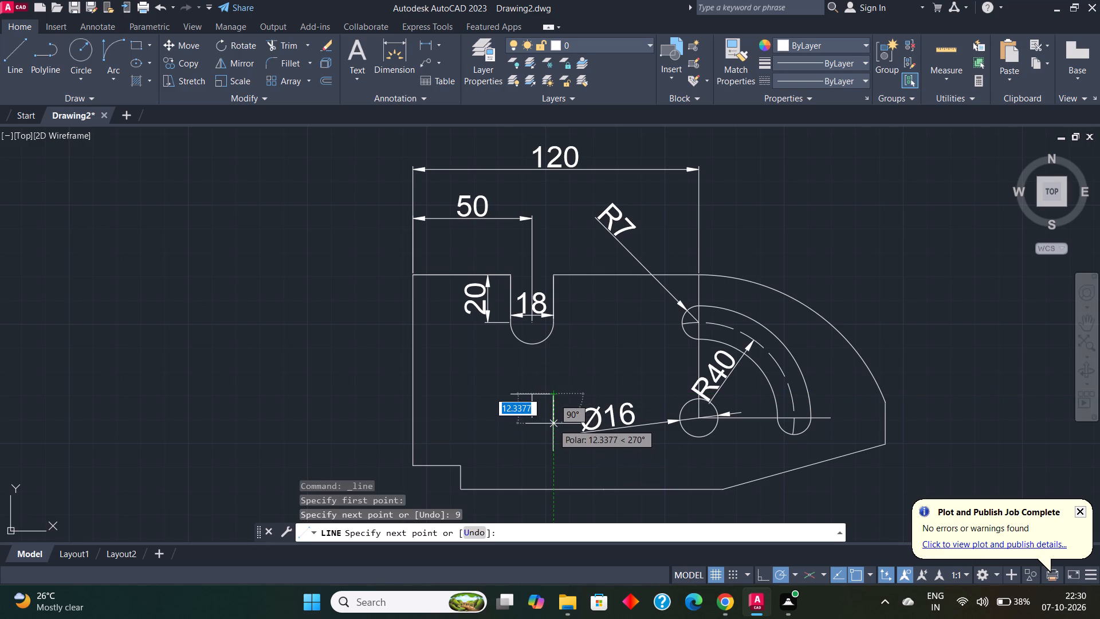
pyautogui.write('20')
pyautogui.press('Return')
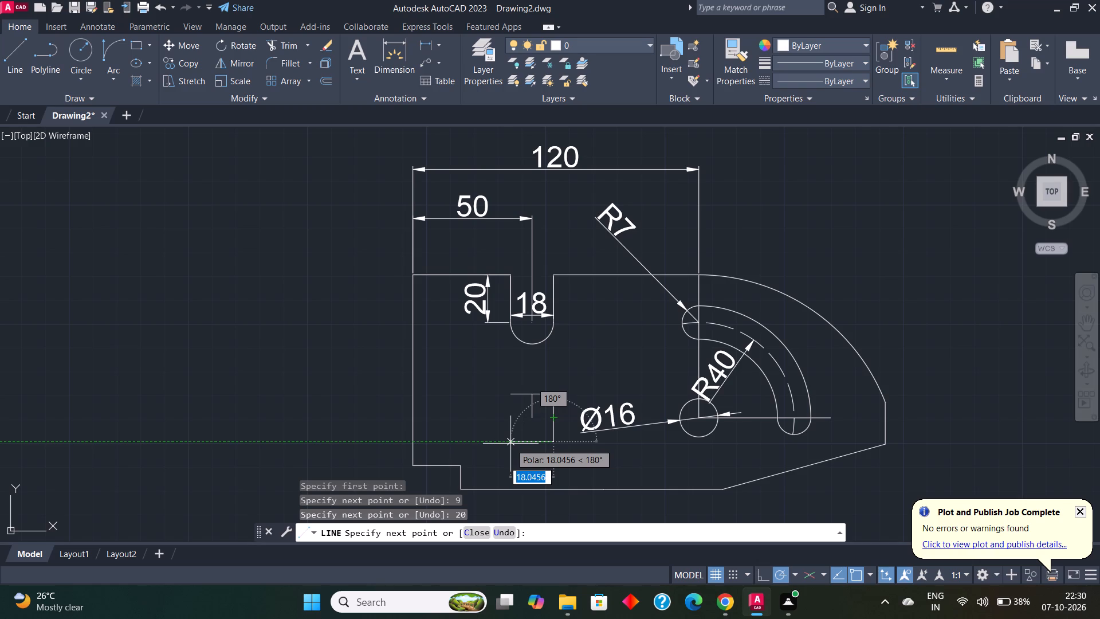
pyautogui.write('18')
pyautogui.press('Return')
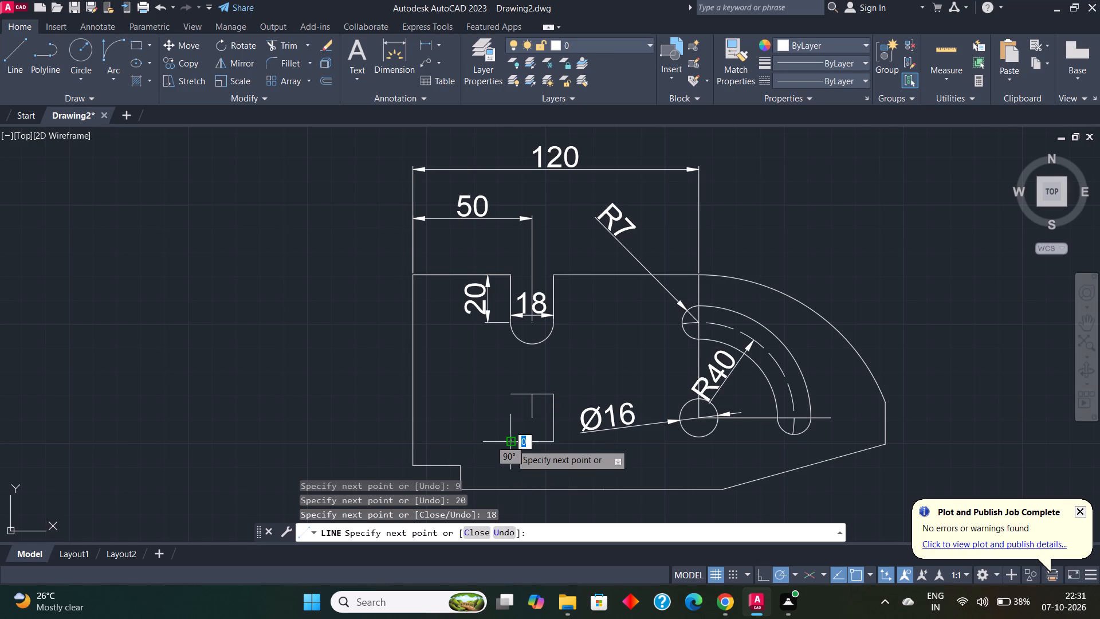
pyautogui.click(512, 396)
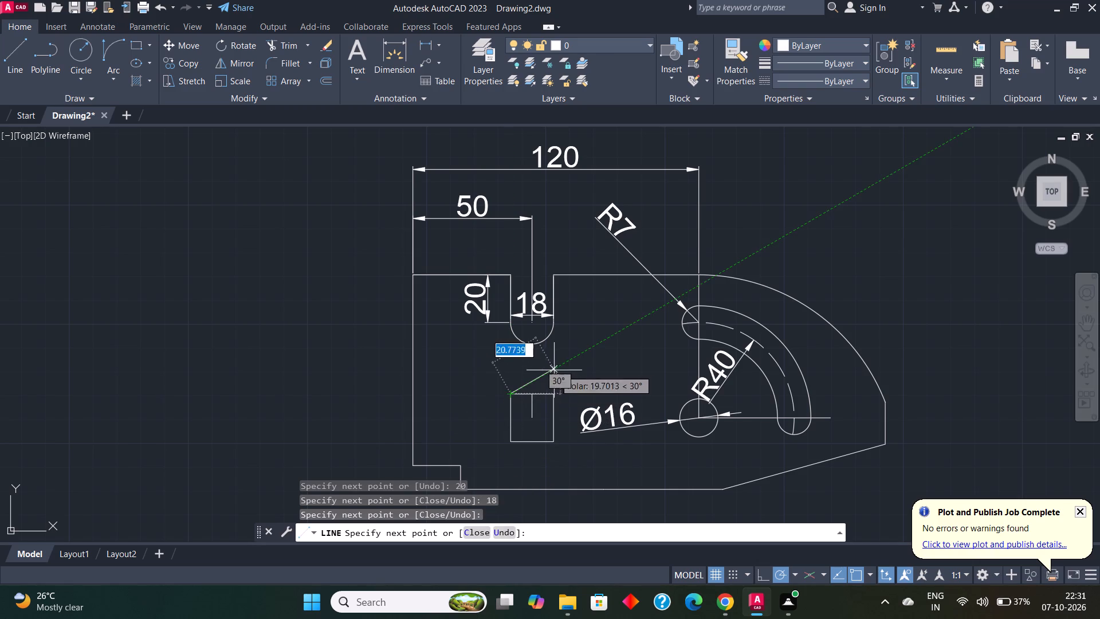
pyautogui.press('Escape')
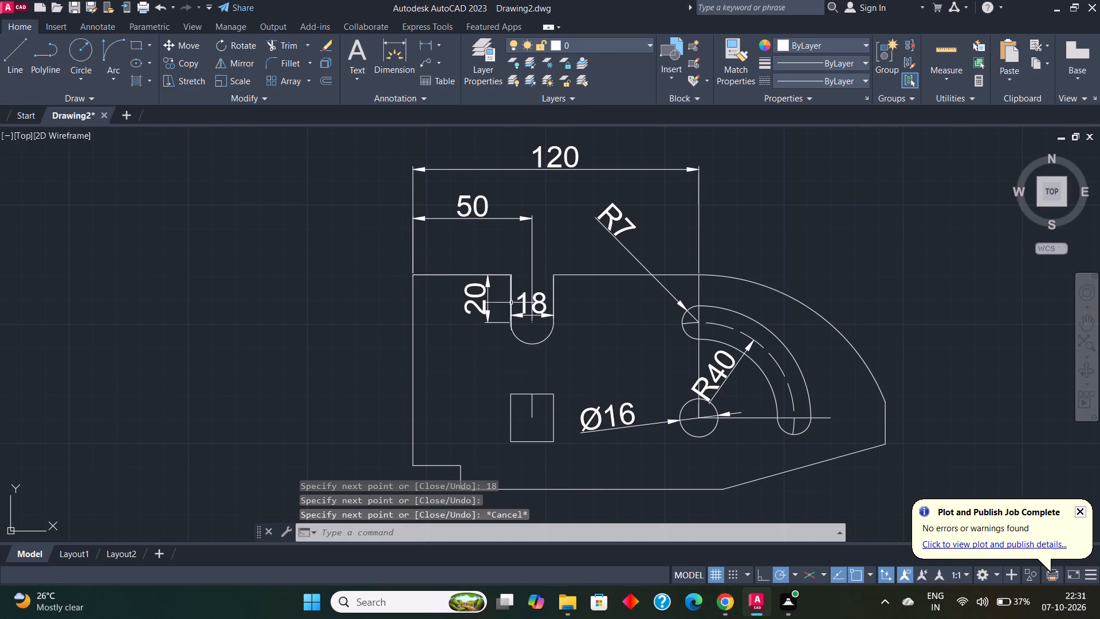
# Erase the short vertical construction line inside the 18 by 20 rectangle.
pyautogui.click(532, 401)
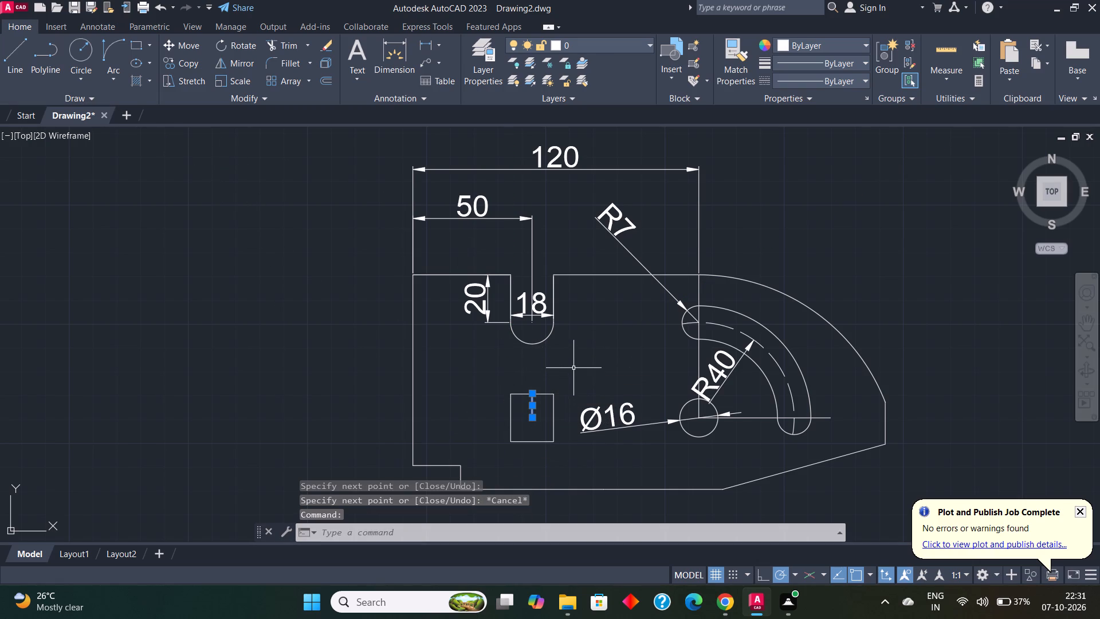
pyautogui.press('e')
pyautogui.press('Return')
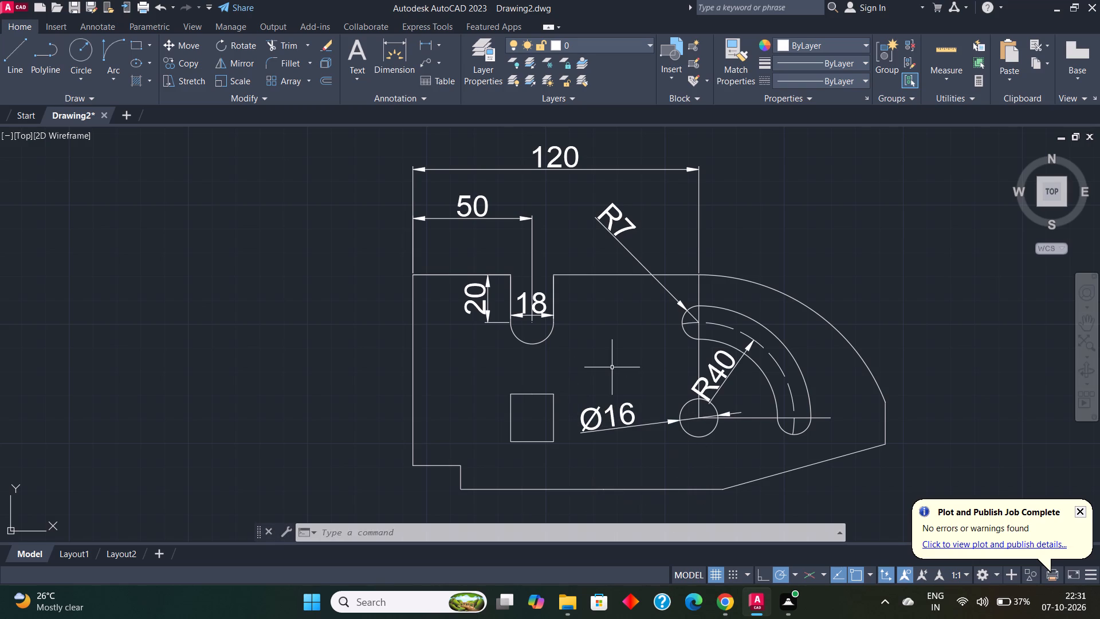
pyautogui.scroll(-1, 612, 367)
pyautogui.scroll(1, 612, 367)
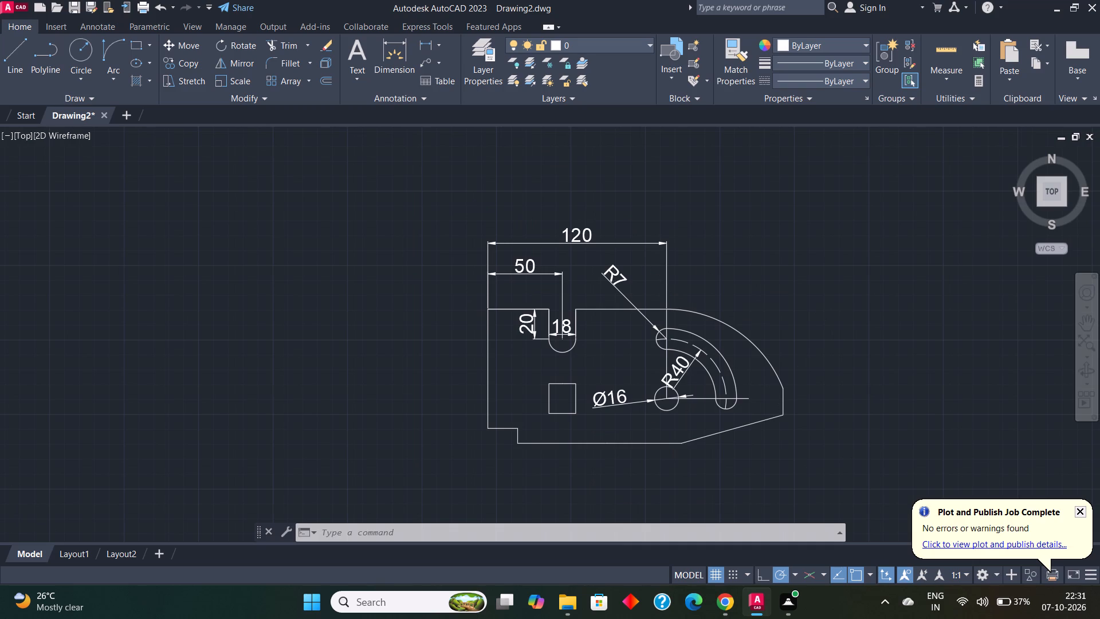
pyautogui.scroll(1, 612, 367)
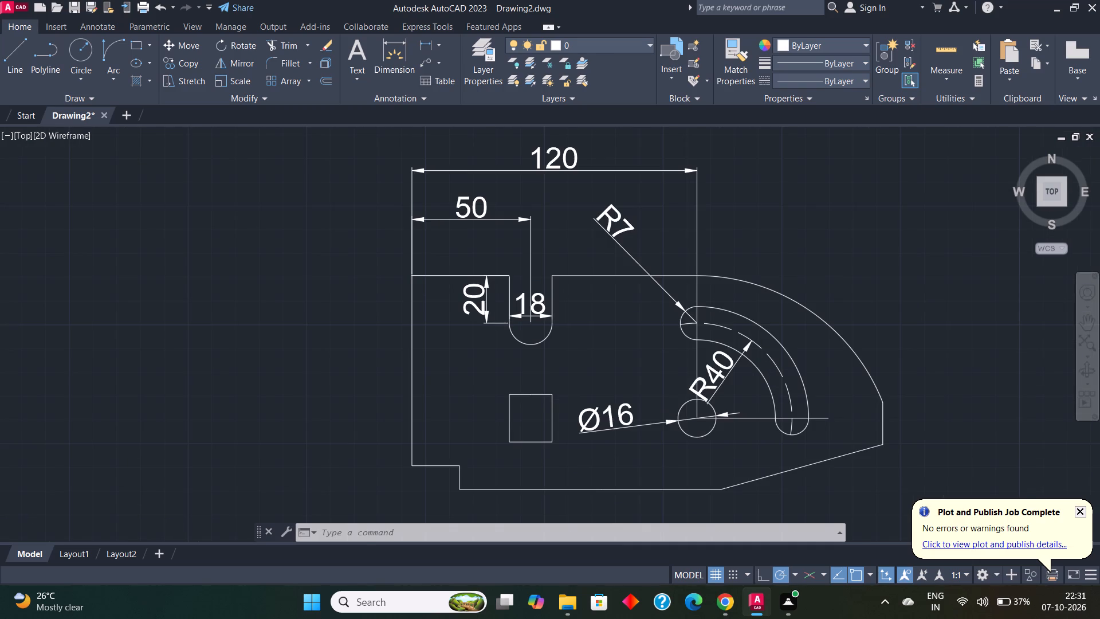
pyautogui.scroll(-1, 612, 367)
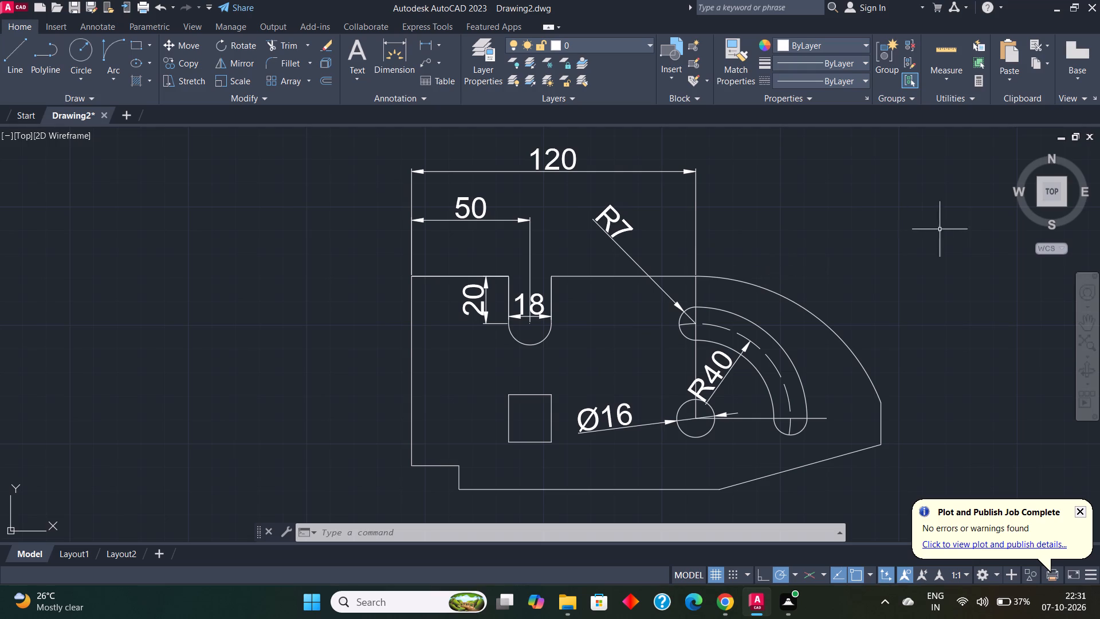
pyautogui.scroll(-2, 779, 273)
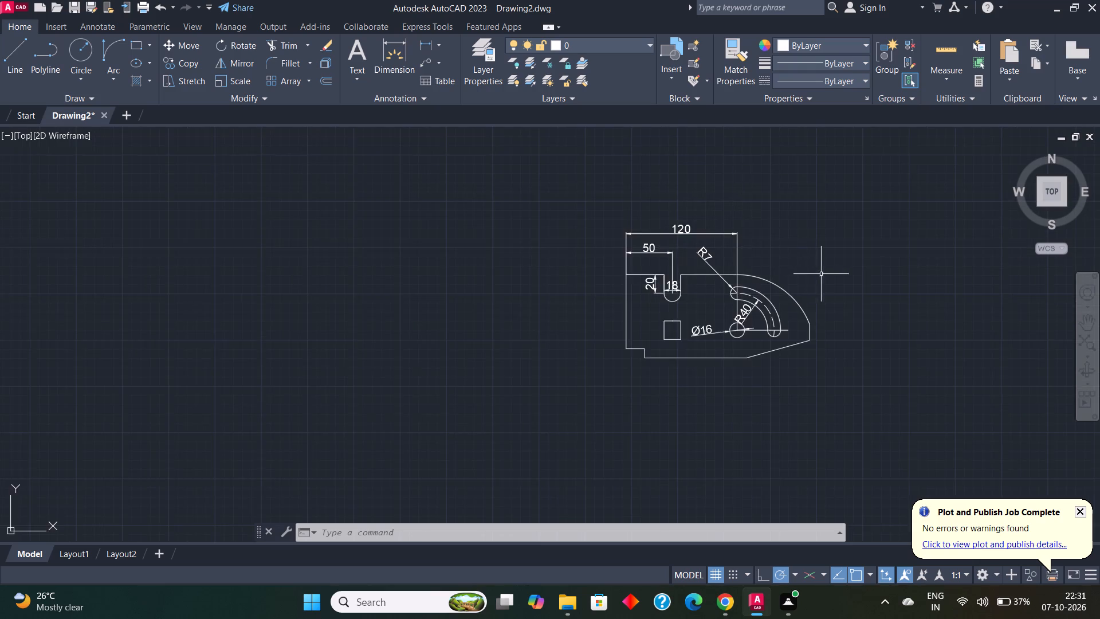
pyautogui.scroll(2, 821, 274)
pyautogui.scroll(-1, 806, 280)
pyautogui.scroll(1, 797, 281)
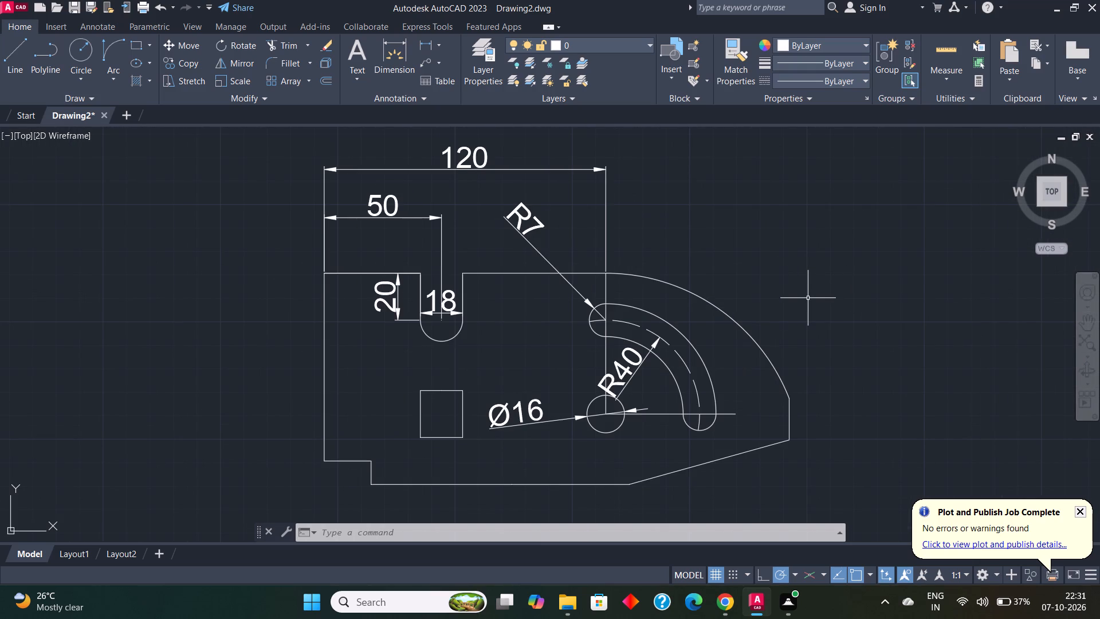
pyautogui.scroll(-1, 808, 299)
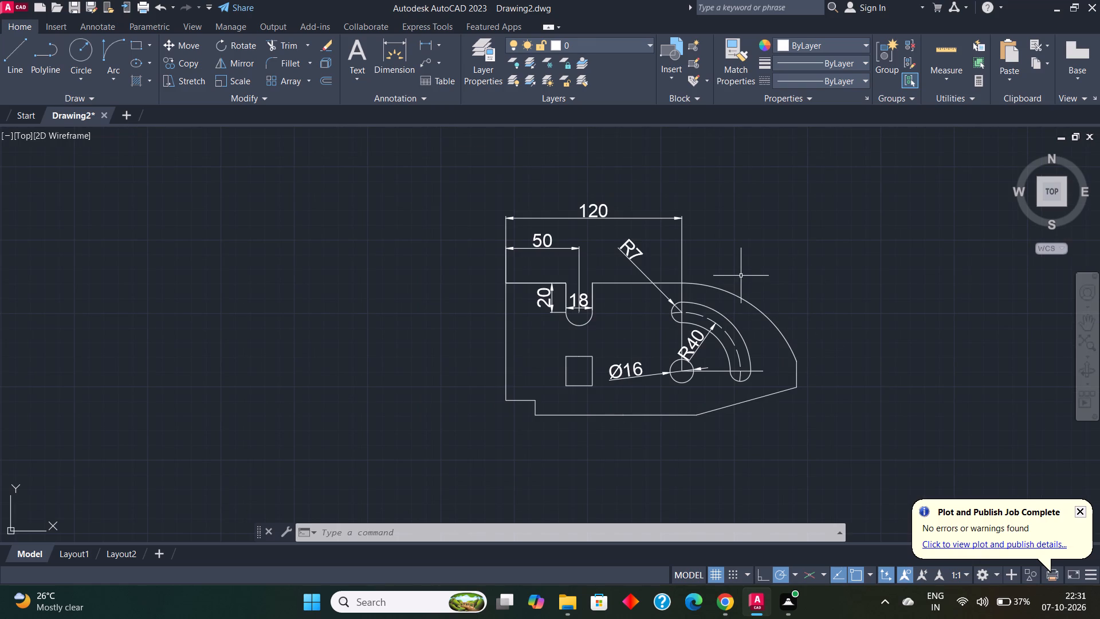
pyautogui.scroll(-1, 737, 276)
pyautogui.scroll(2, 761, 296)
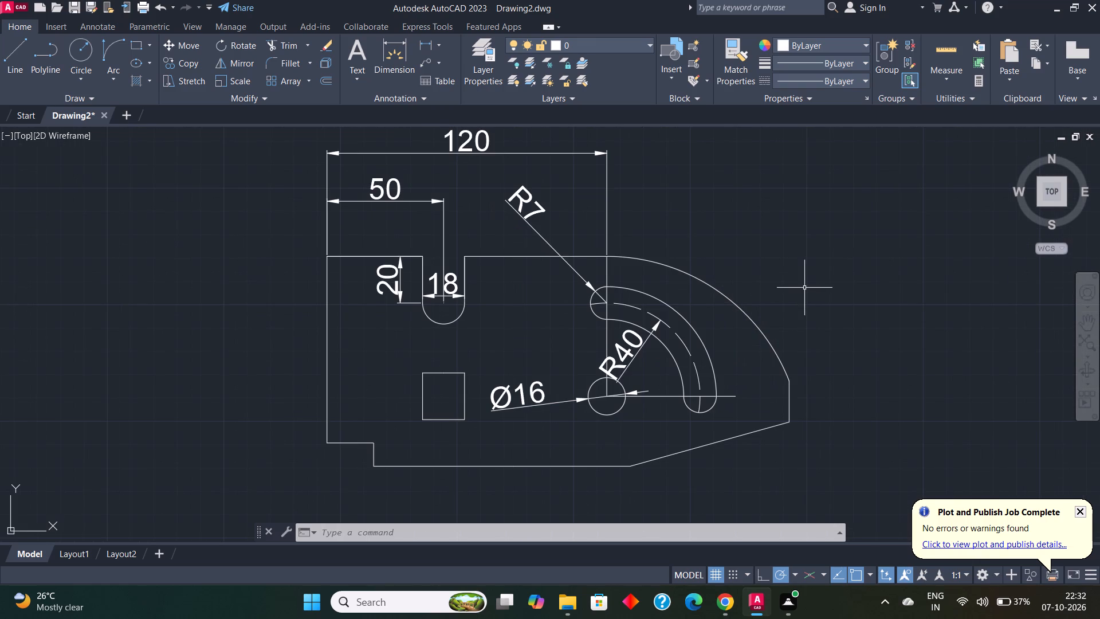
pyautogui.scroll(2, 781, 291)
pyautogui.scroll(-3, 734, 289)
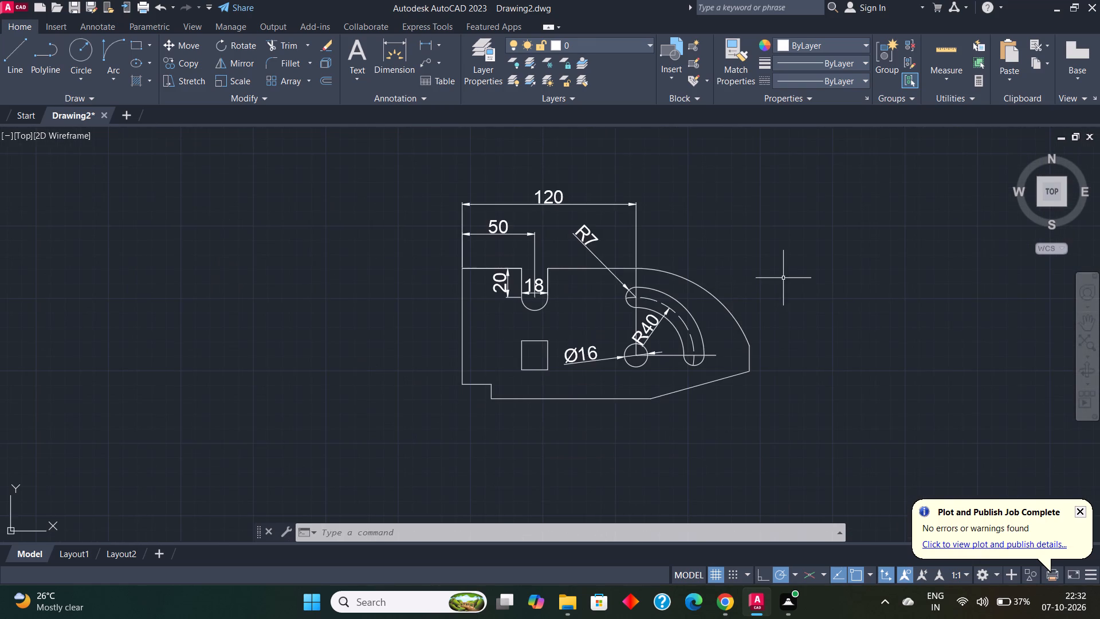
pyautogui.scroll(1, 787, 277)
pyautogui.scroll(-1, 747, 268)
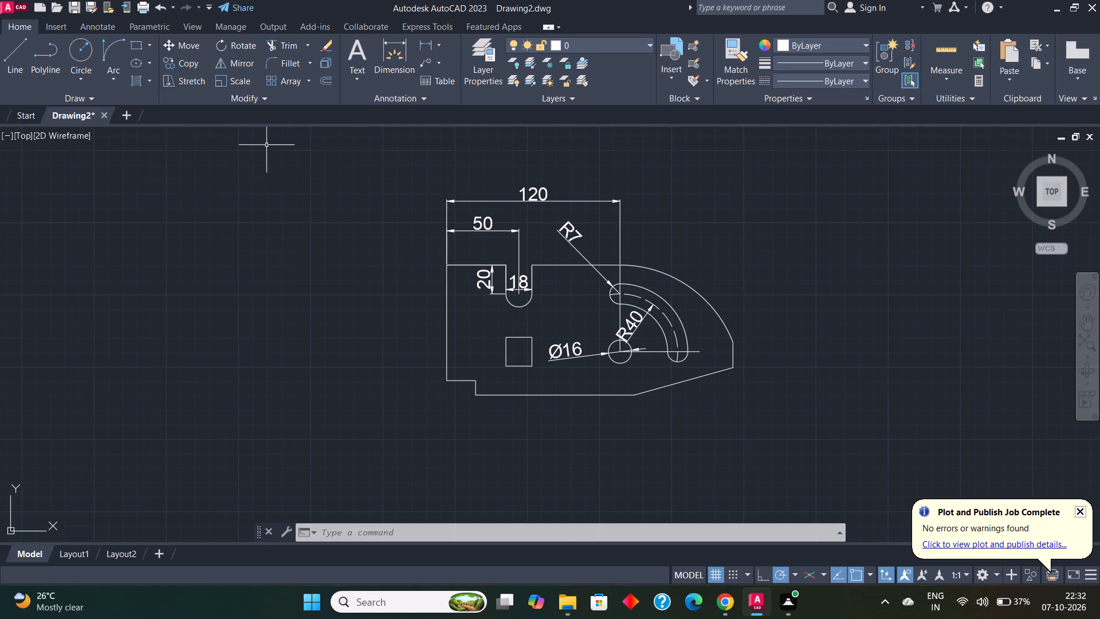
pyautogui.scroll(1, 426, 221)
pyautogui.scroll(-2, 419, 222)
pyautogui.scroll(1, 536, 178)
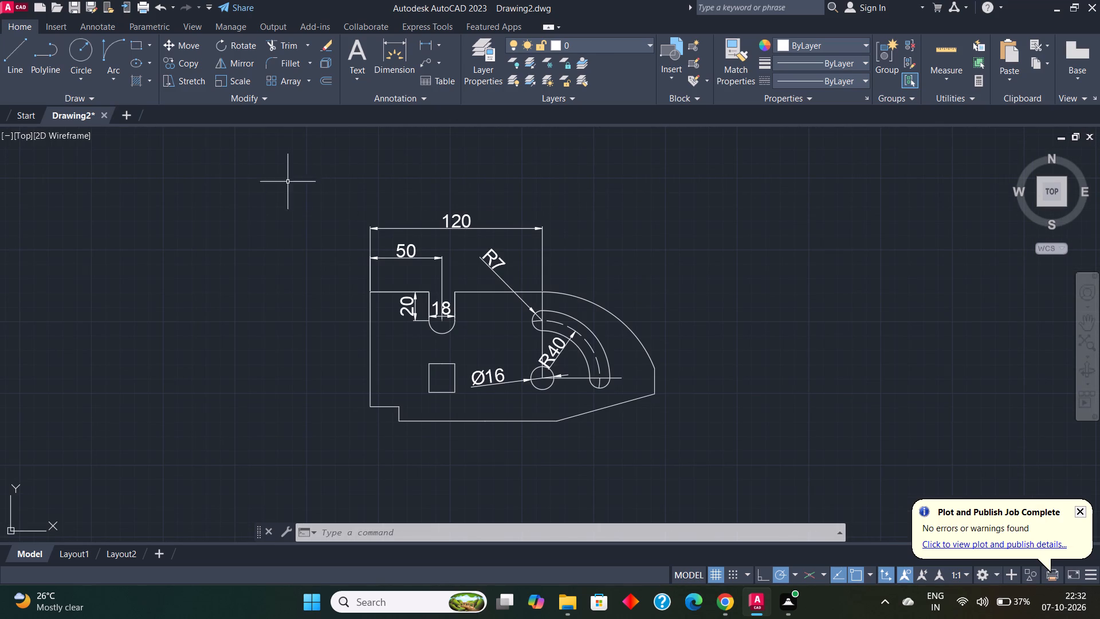
# Turn off the command log file with LOGFILEOFF.
pyautogui.scroll(1, 434, 207)
pyautogui.scroll(-1, 434, 207)
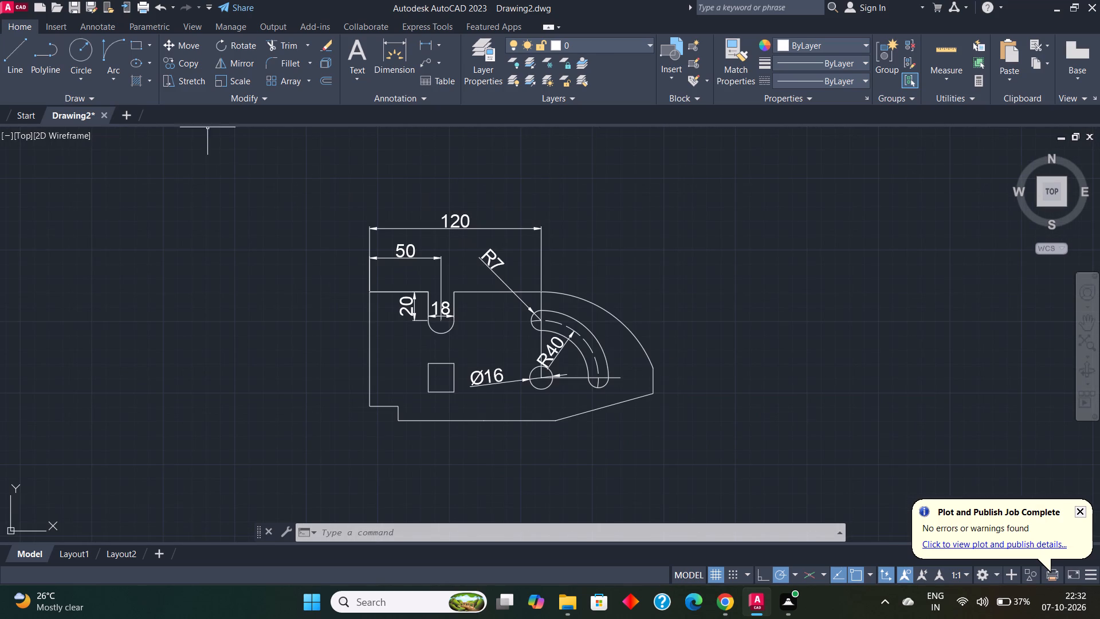
pyautogui.click(376, 529)
pyautogui.click(351, 530)
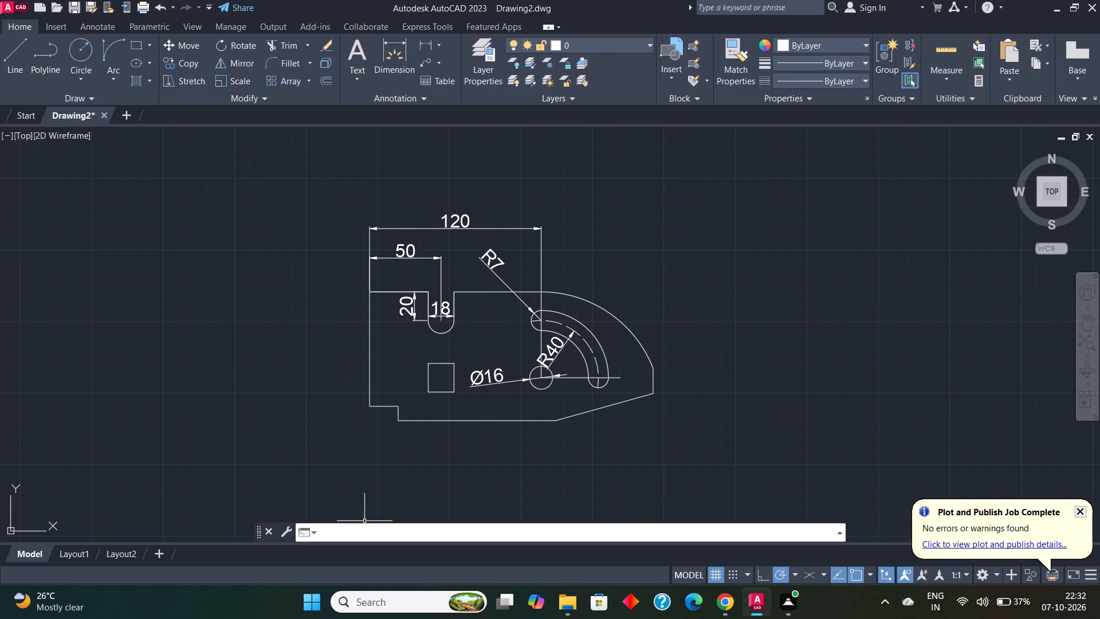
pyautogui.write('log')
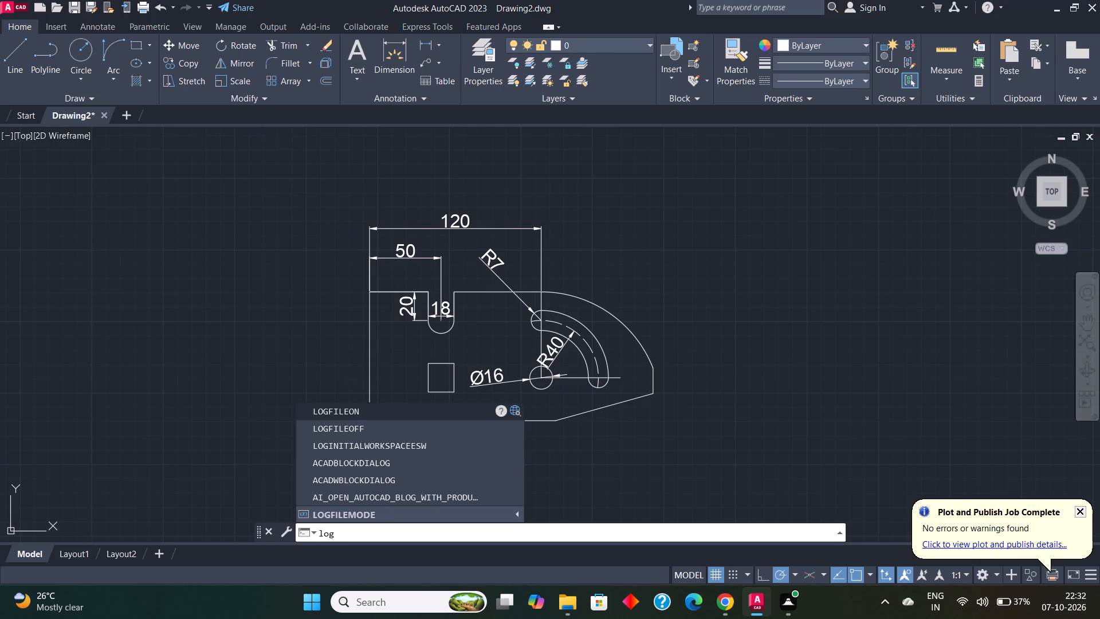
pyautogui.click(345, 425)
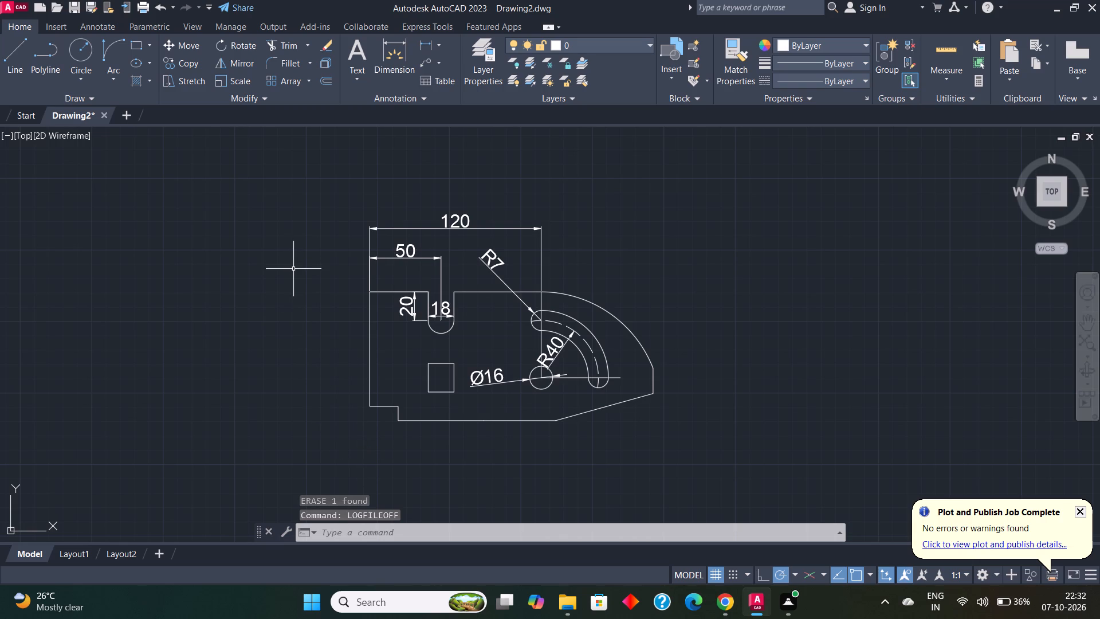
# Save the drawing in the tryfuji folder as "curved slot mounting bracket".
pyautogui.hotkey('ctrl', 's')
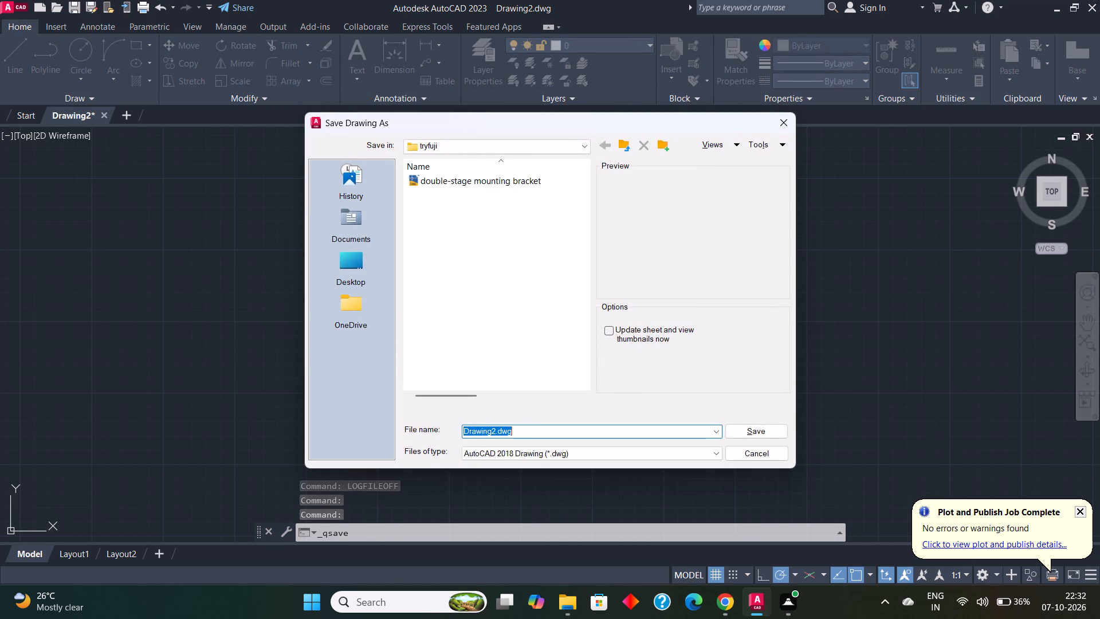
pyautogui.press('BackSpace')
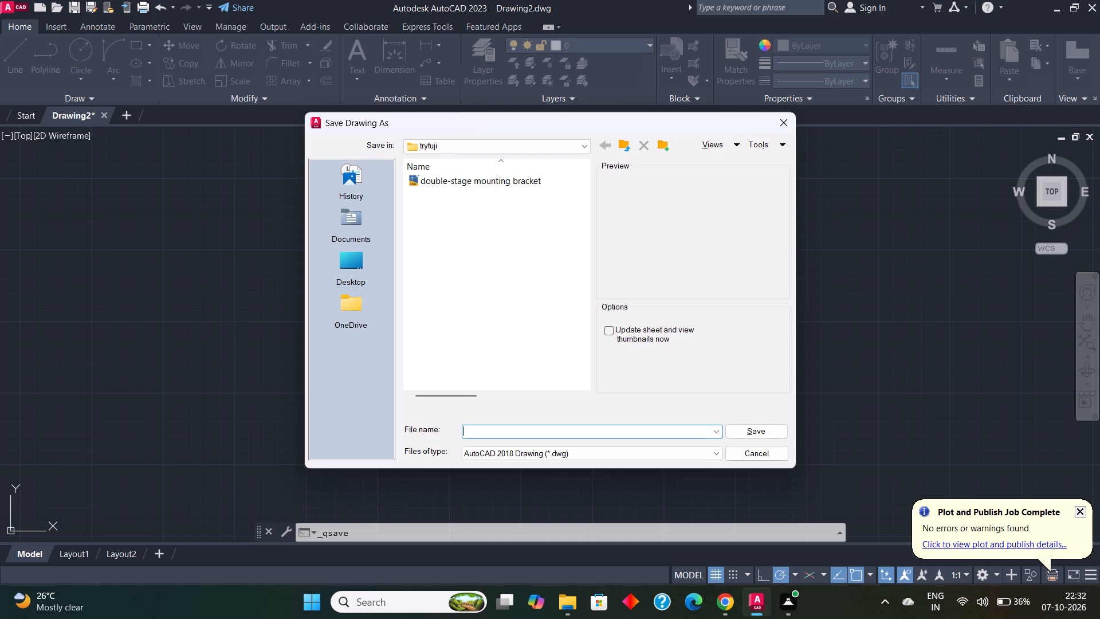
pyautogui.press('c')
pyautogui.write('urved')
pyautogui.press('space')
pyautogui.write('slot')
pyautogui.press('space')
pyautogui.write('mounting')
pyautogui.press('space')
pyautogui.write('bracket')
pyautogui.press('Return')
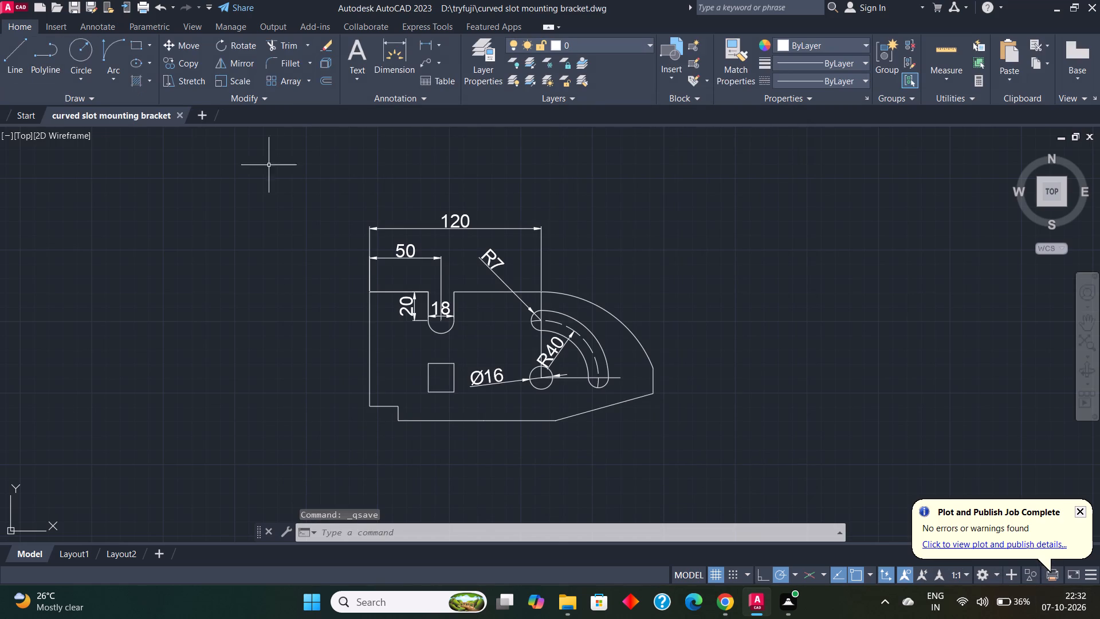
# Check the command history and run LOGFILEOFF once more on the saved drawing.
pyautogui.click(842, 536)
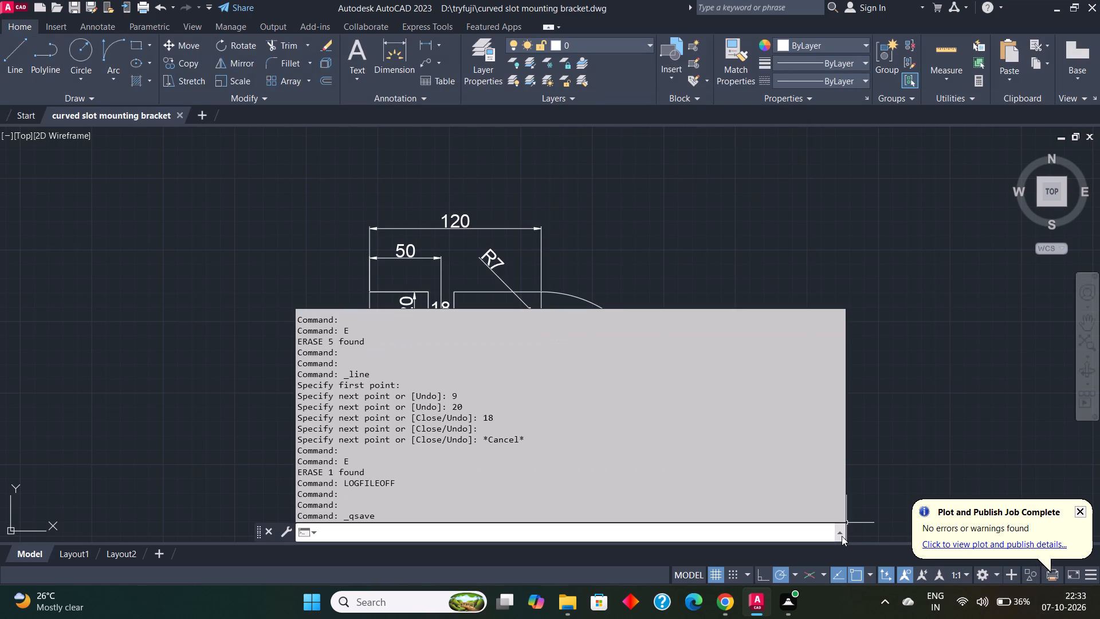
pyautogui.click(842, 536)
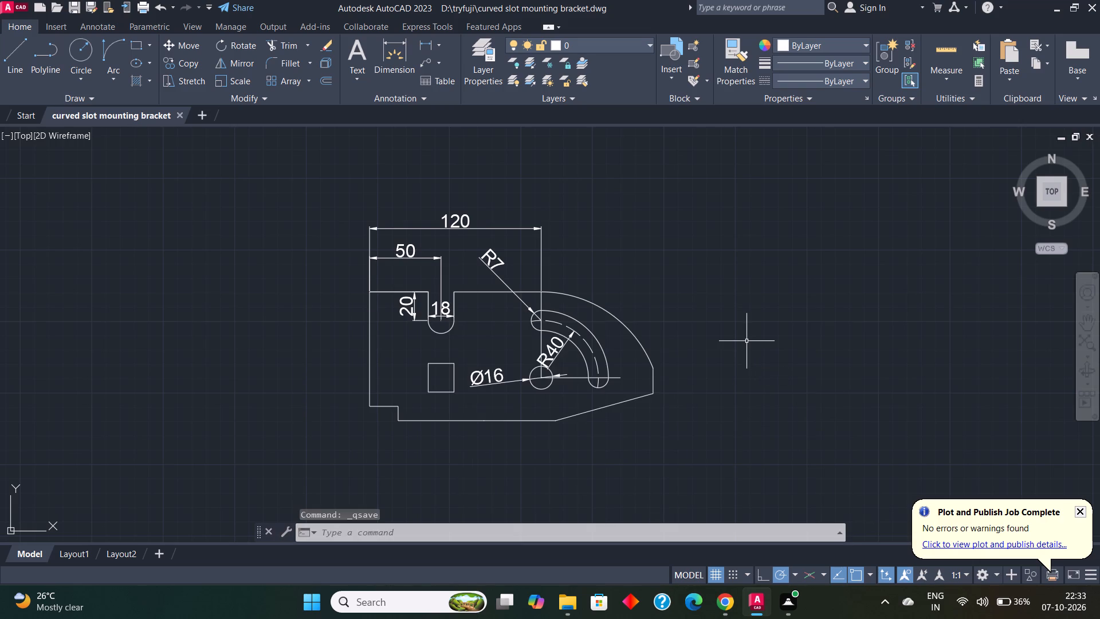
pyautogui.write('log')
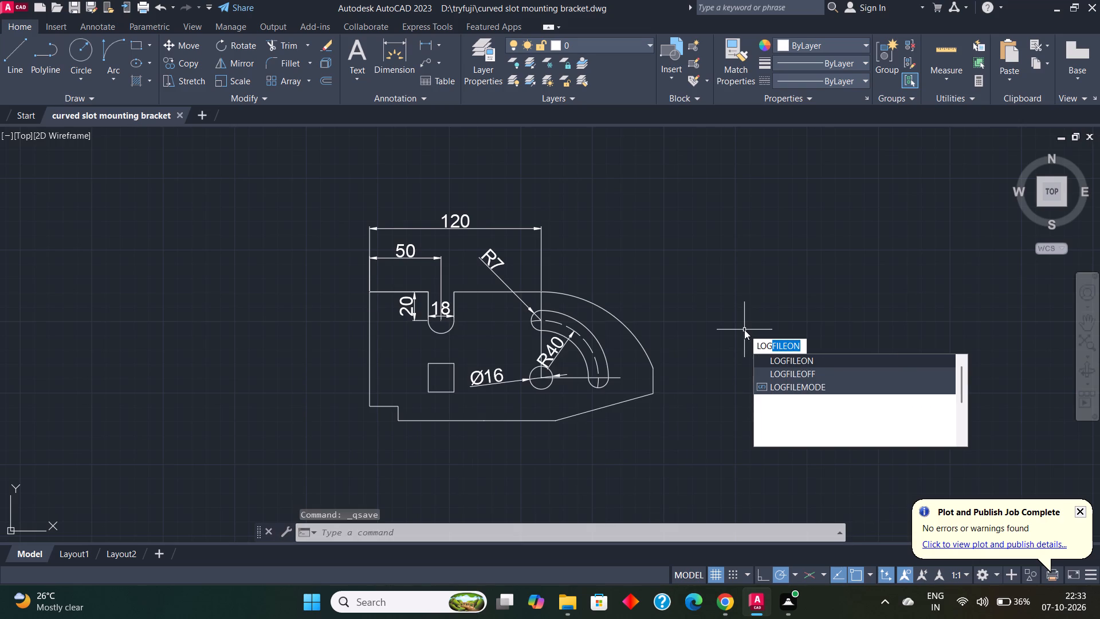
pyautogui.click(788, 374)
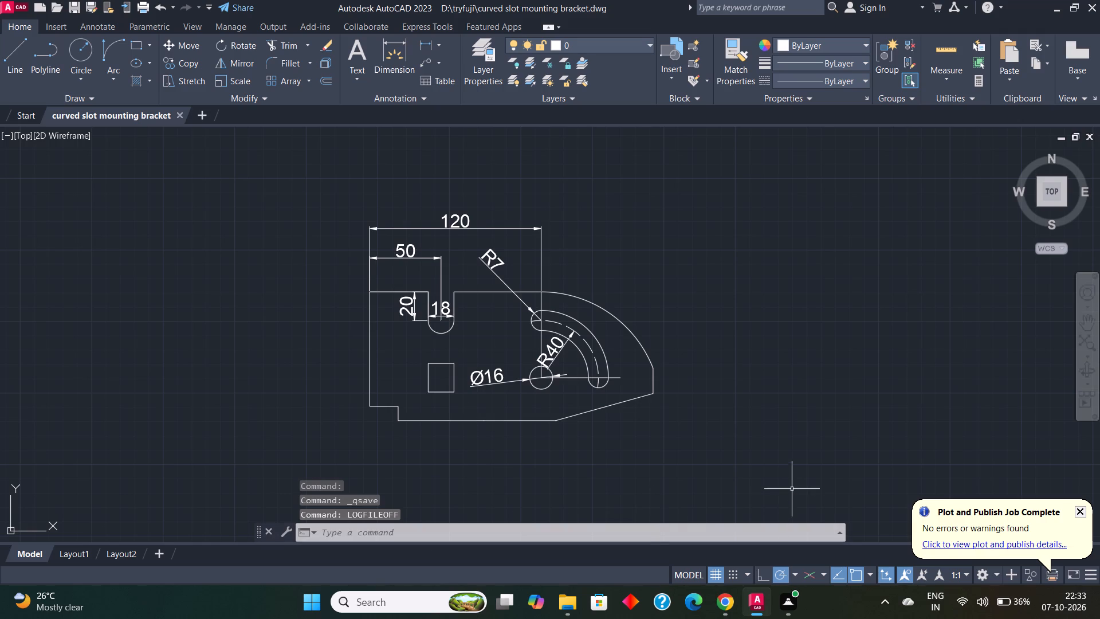
pyautogui.click(842, 536)
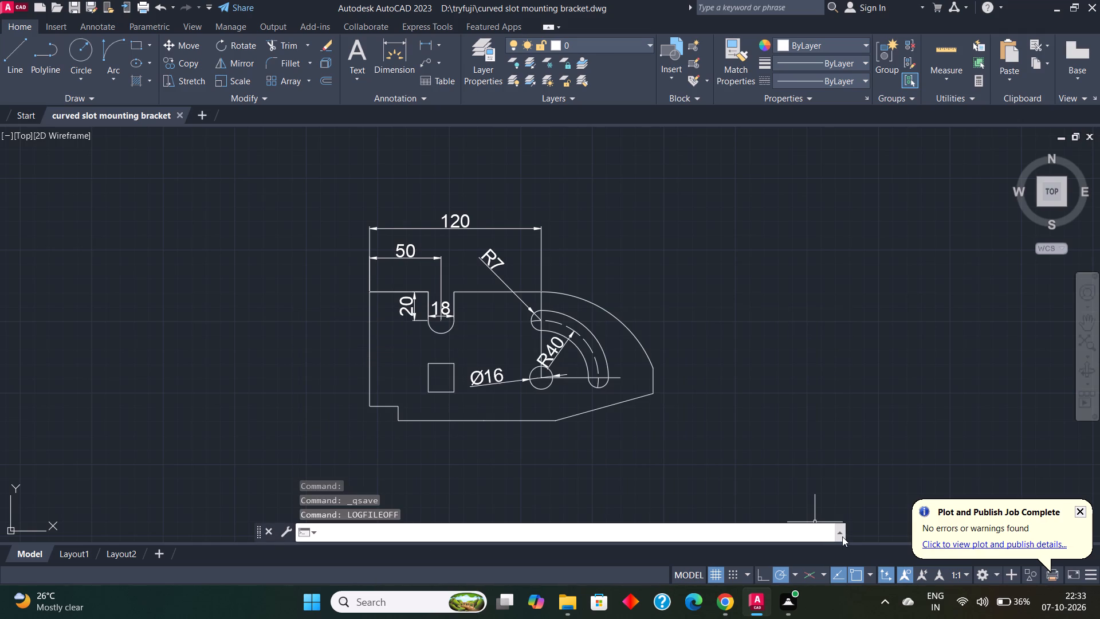
pyautogui.click(842, 536)
# Set up a plot with DWG To PDF.pc3 on ISO expand A4 (297.00 x 210.00 MM), landscape orientation, centred on the paper.
pyautogui.click(399, 527)
pyautogui.write('plo')
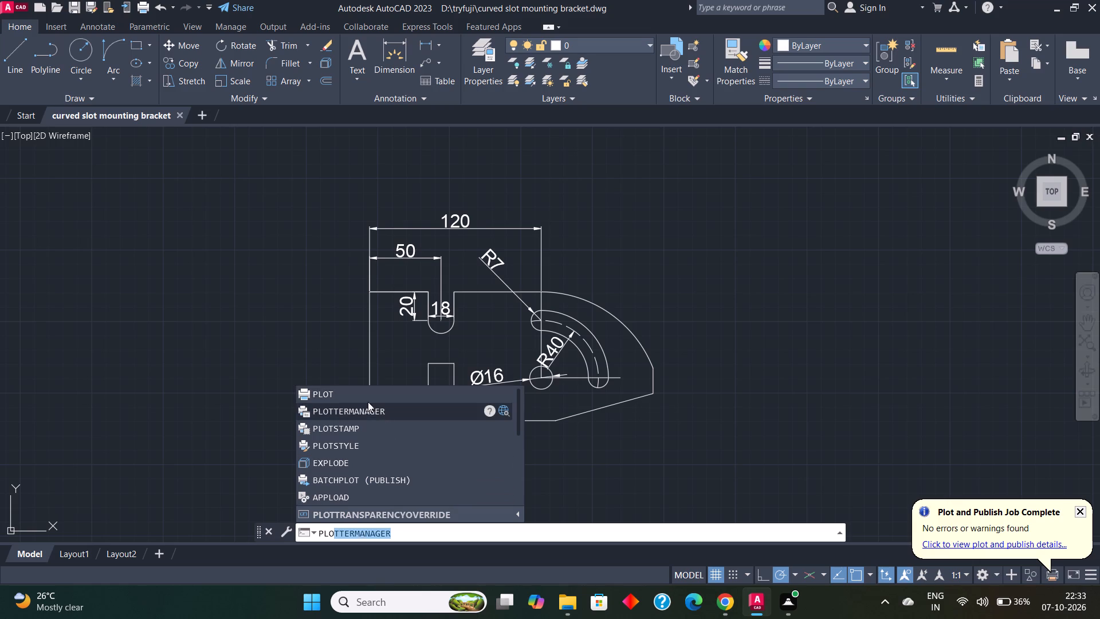
pyautogui.click(365, 395)
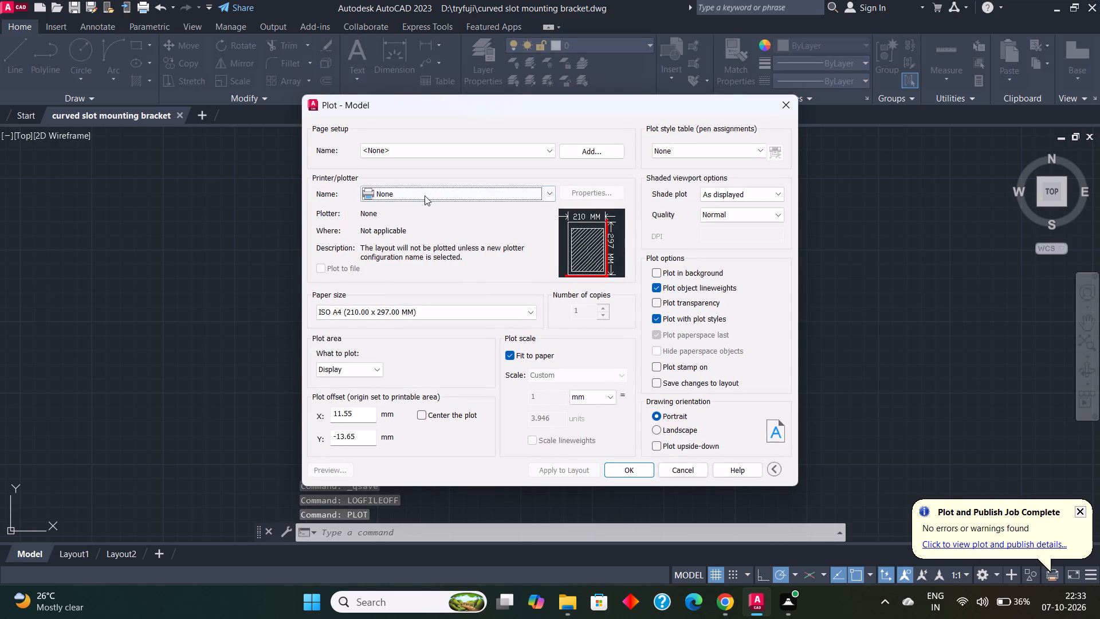
pyautogui.click(426, 192)
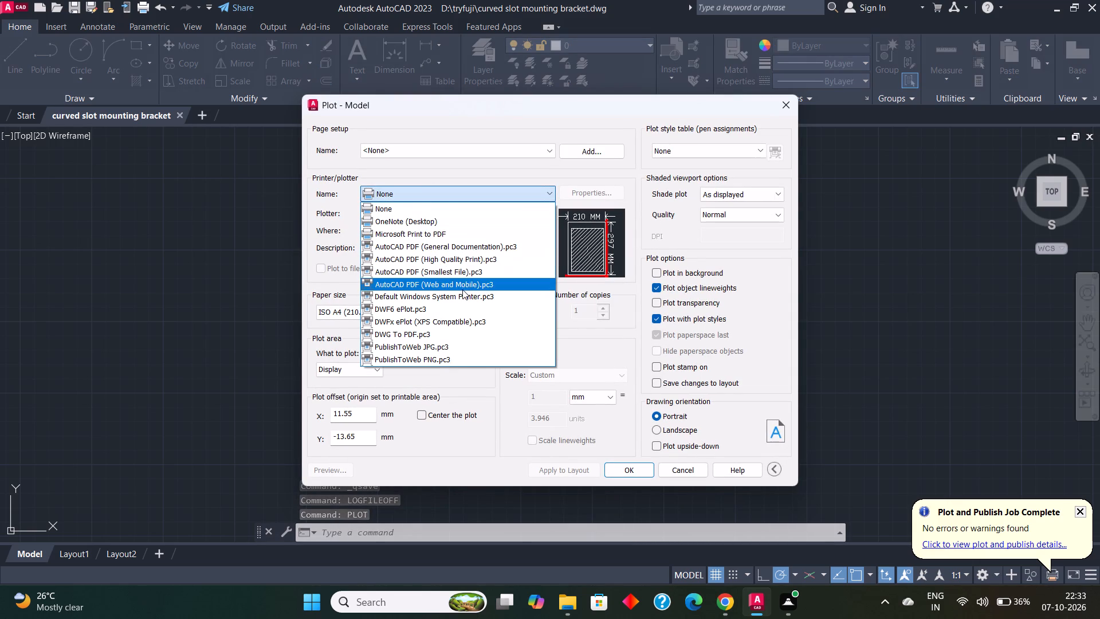
pyautogui.click(441, 335)
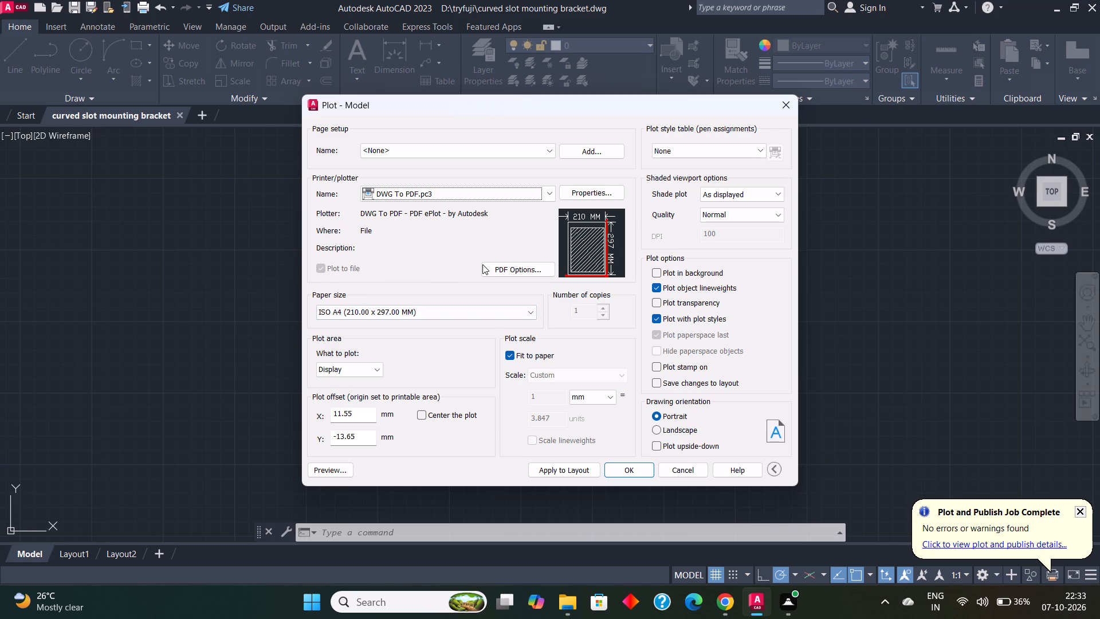
pyautogui.click(438, 308)
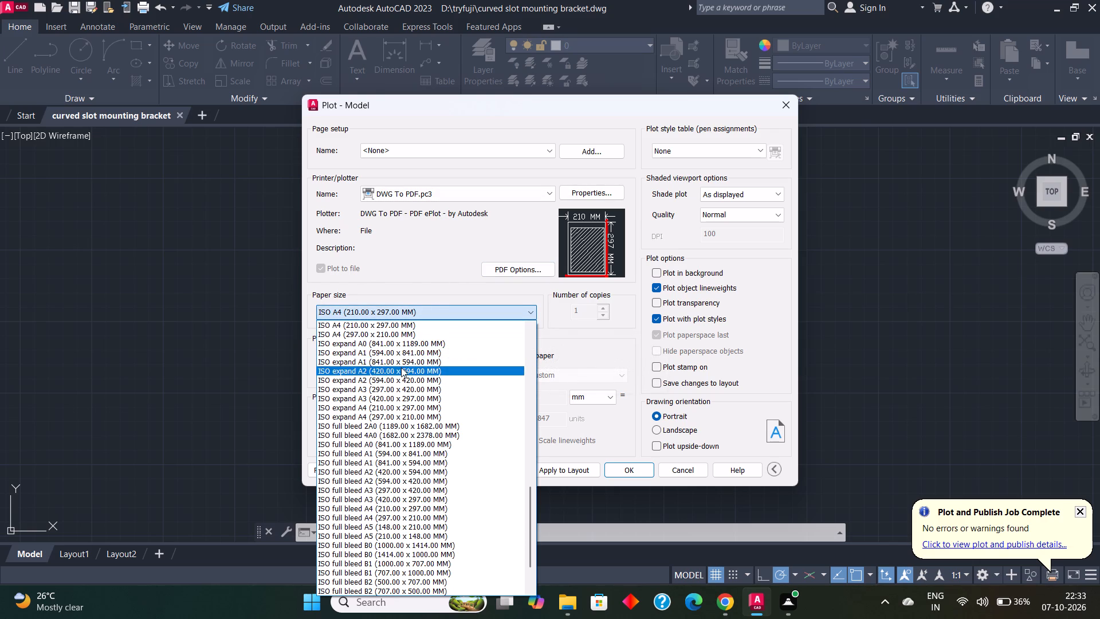
pyautogui.click(394, 417)
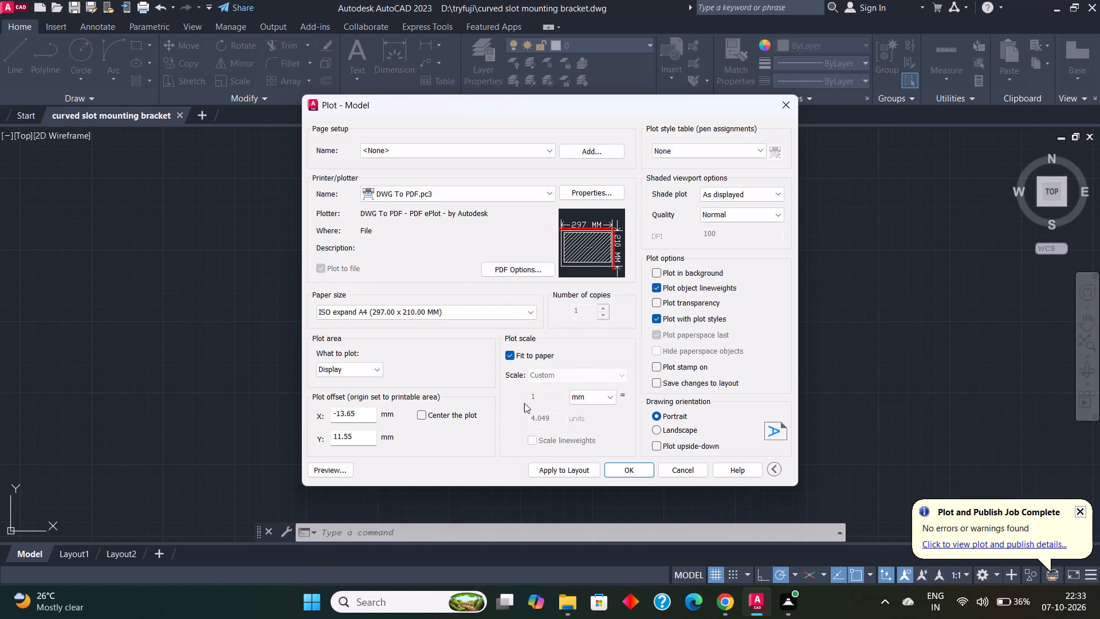
pyautogui.click(657, 429)
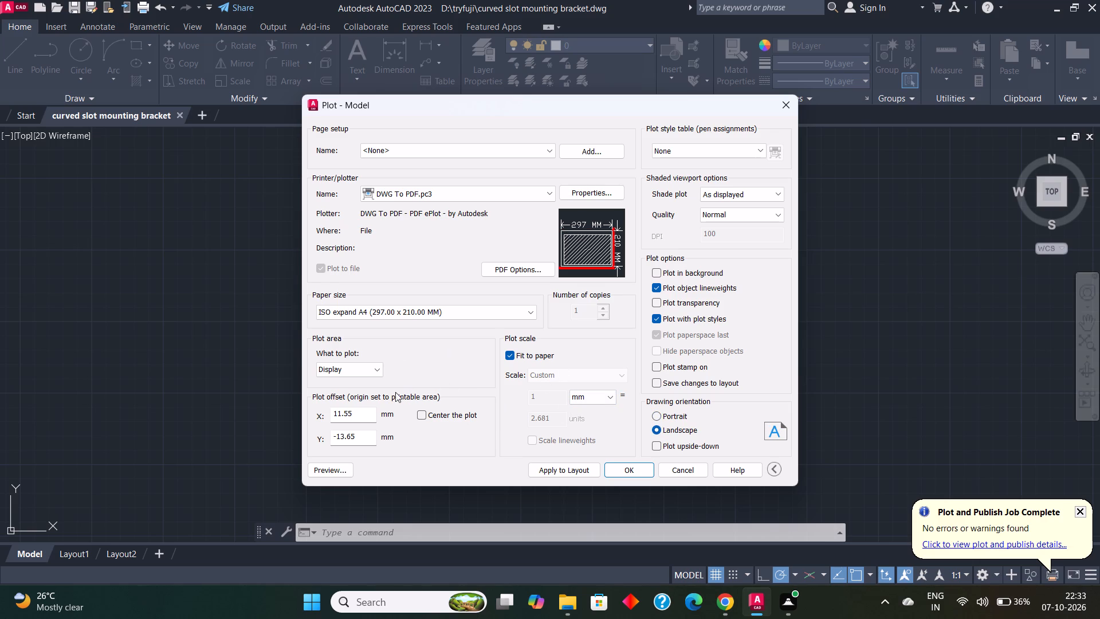
pyautogui.click(422, 415)
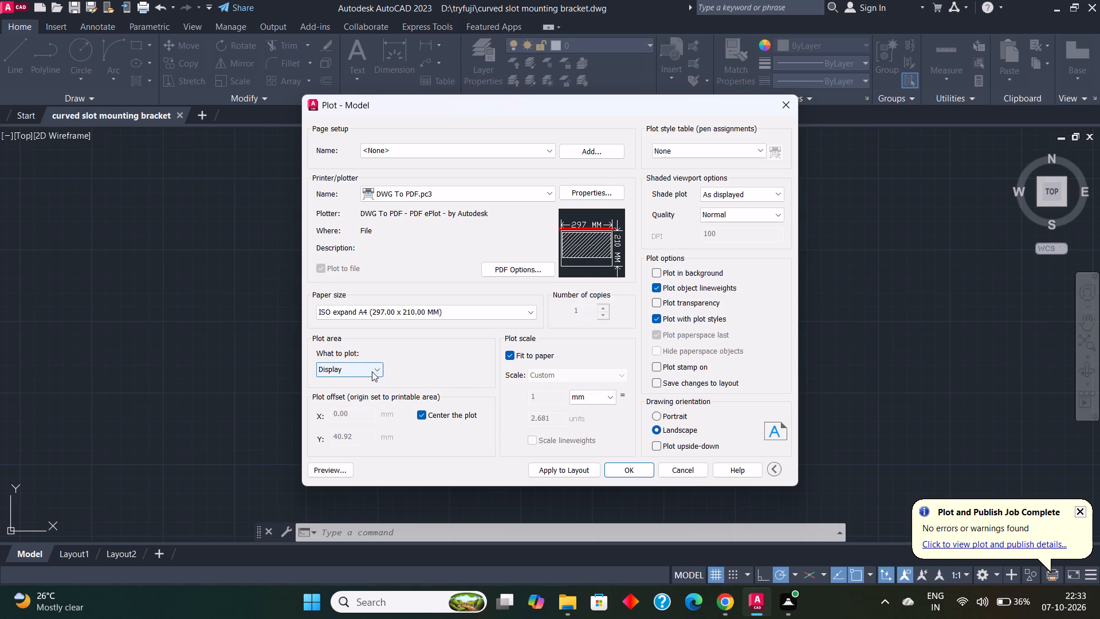
# Set the plot area to a window enclosing the whole dimensioned part.
pyautogui.click(369, 369)
pyautogui.click(361, 410)
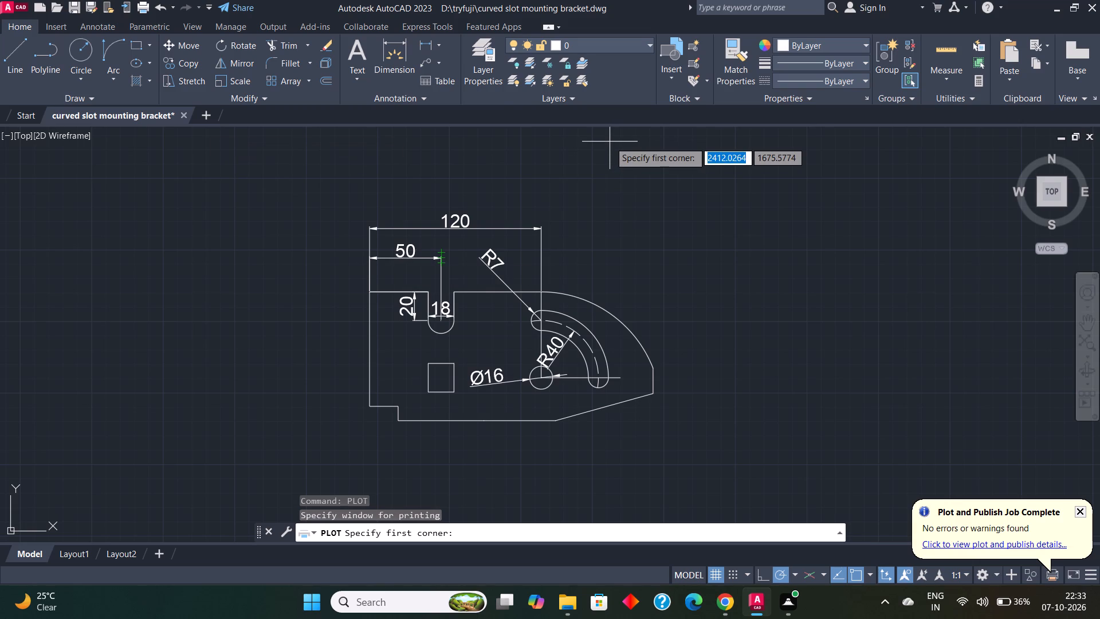
pyautogui.moveTo(298, 192); pyautogui.dragTo(646, 361)
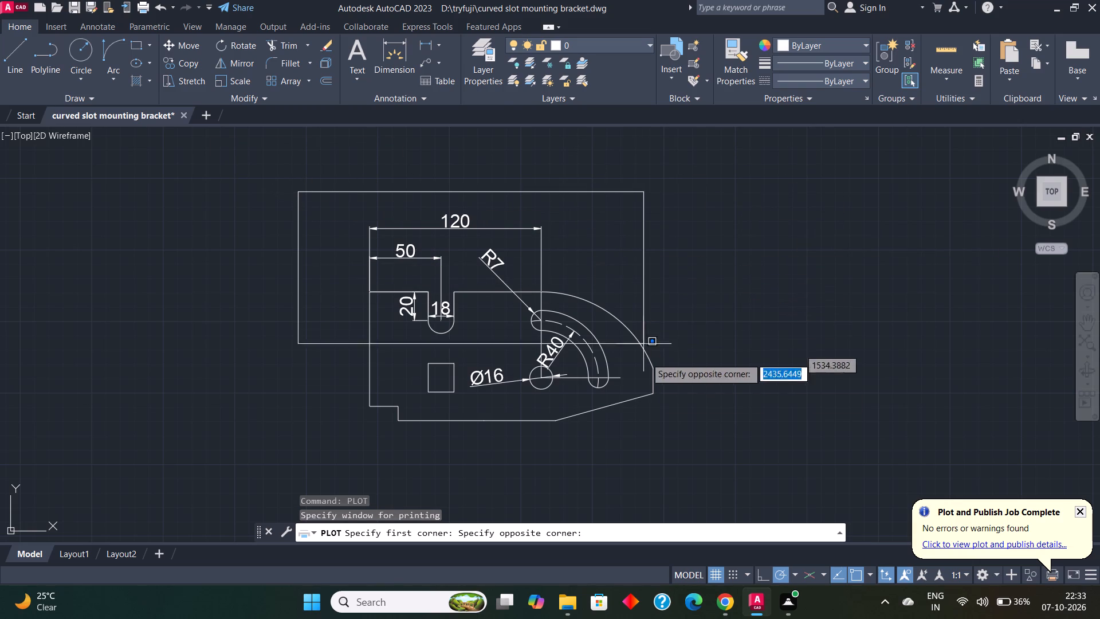
pyautogui.moveTo(646, 361); pyautogui.dragTo(683, 467)
pyautogui.click(683, 466)
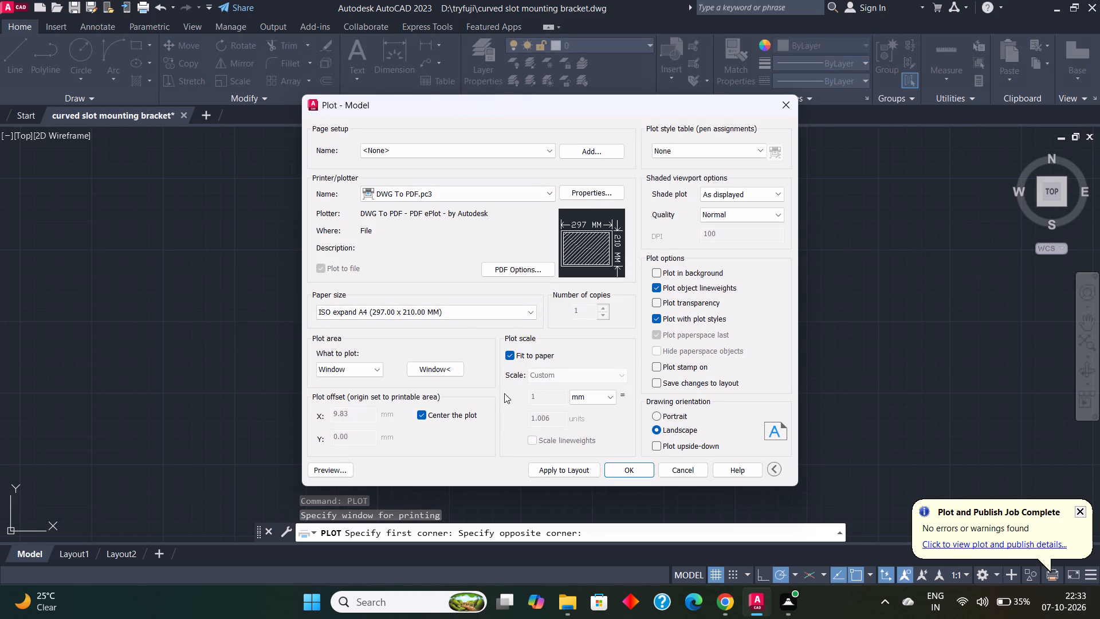
# Plot the part to "curved slot mounting bracket-Model.pdf" in the tryfuji folder and close the opened PDF.
pyautogui.scroll(-2, 539, 425)
pyautogui.click(623, 473)
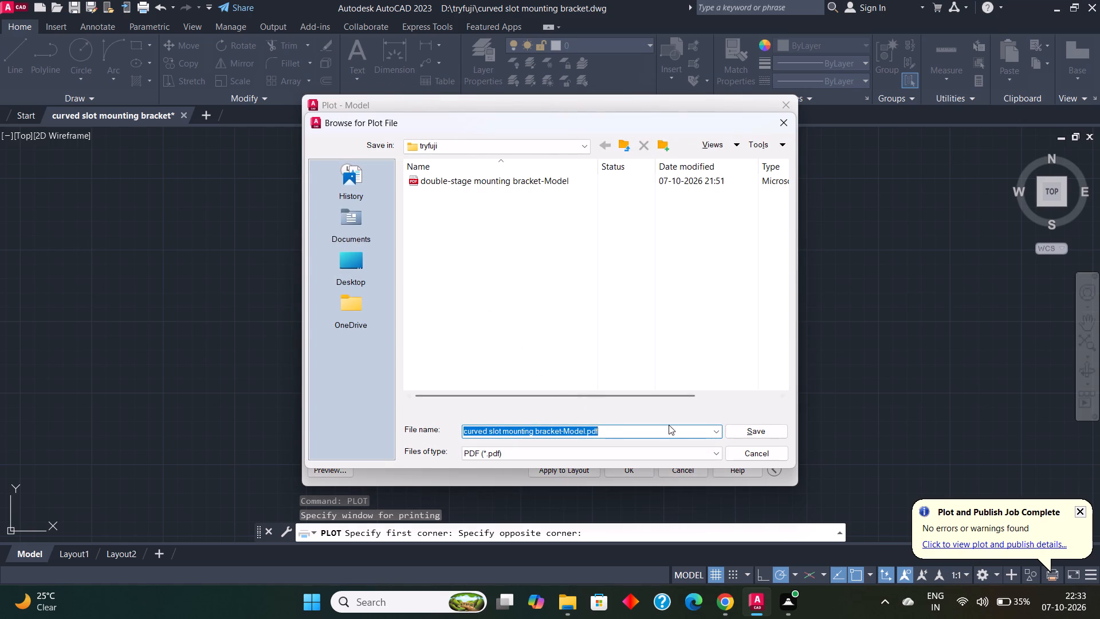
pyautogui.click(755, 433)
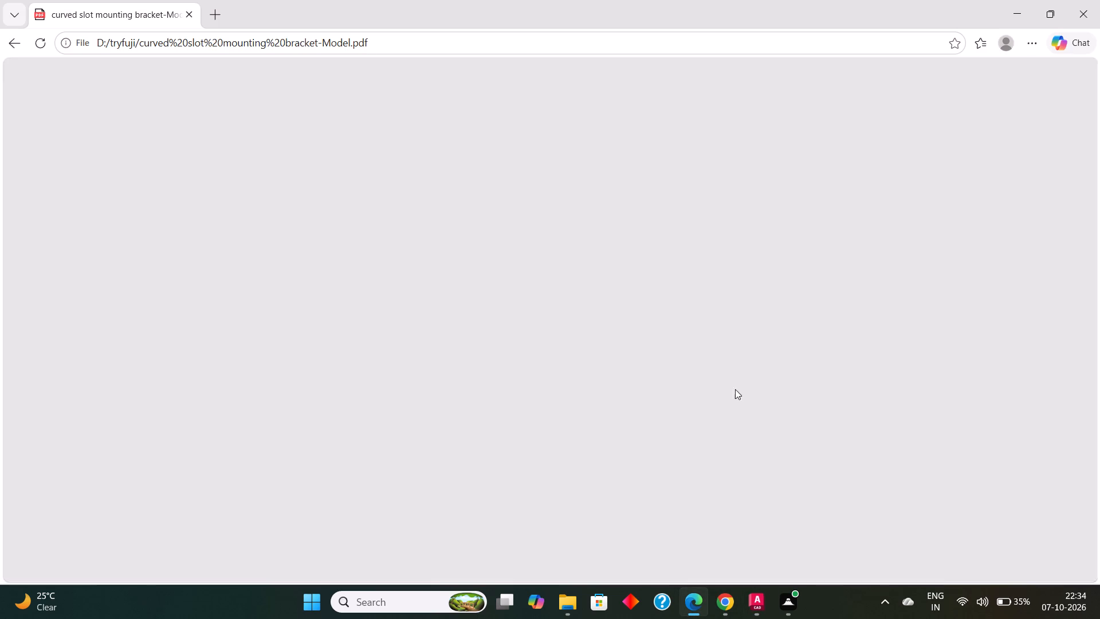
pyautogui.click(1080, 26)
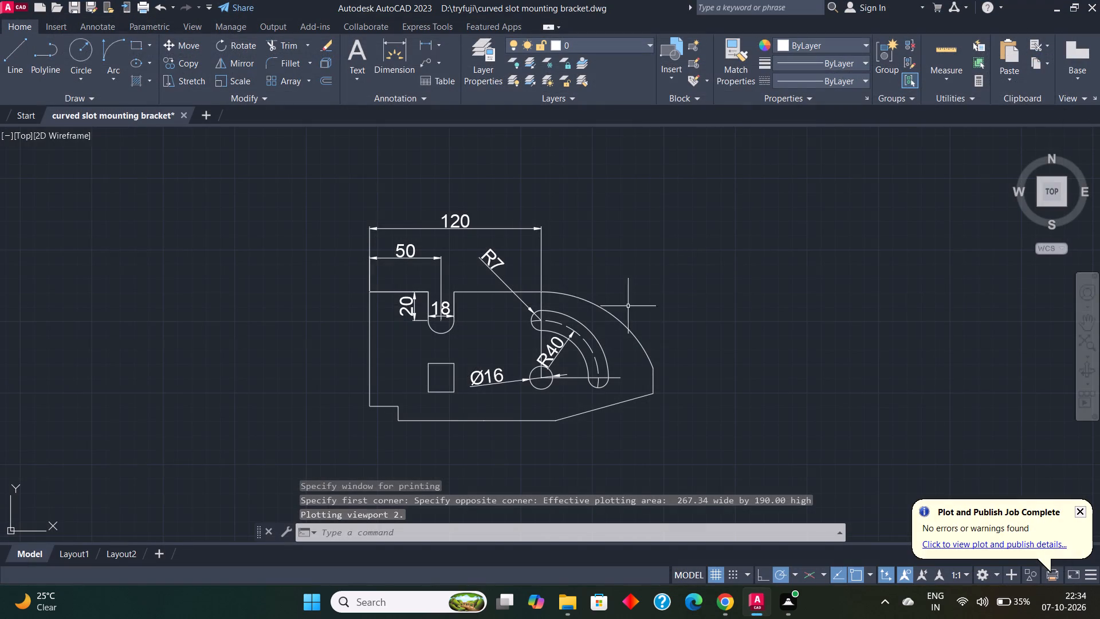